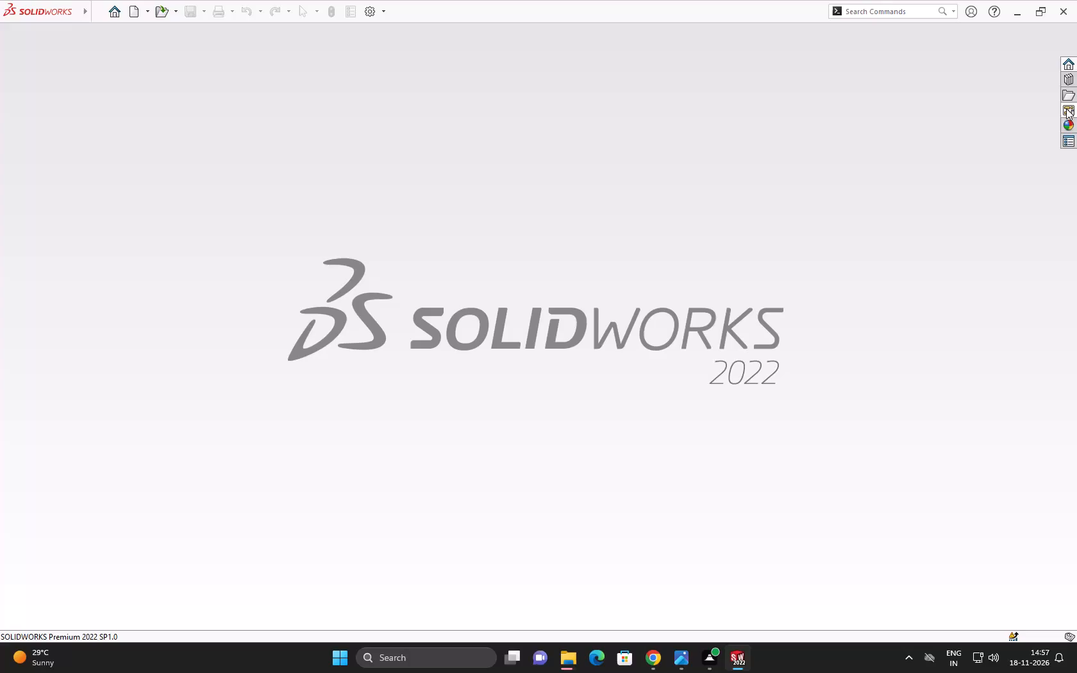
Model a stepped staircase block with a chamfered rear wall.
Create a new part document.
left_click(133, 15)
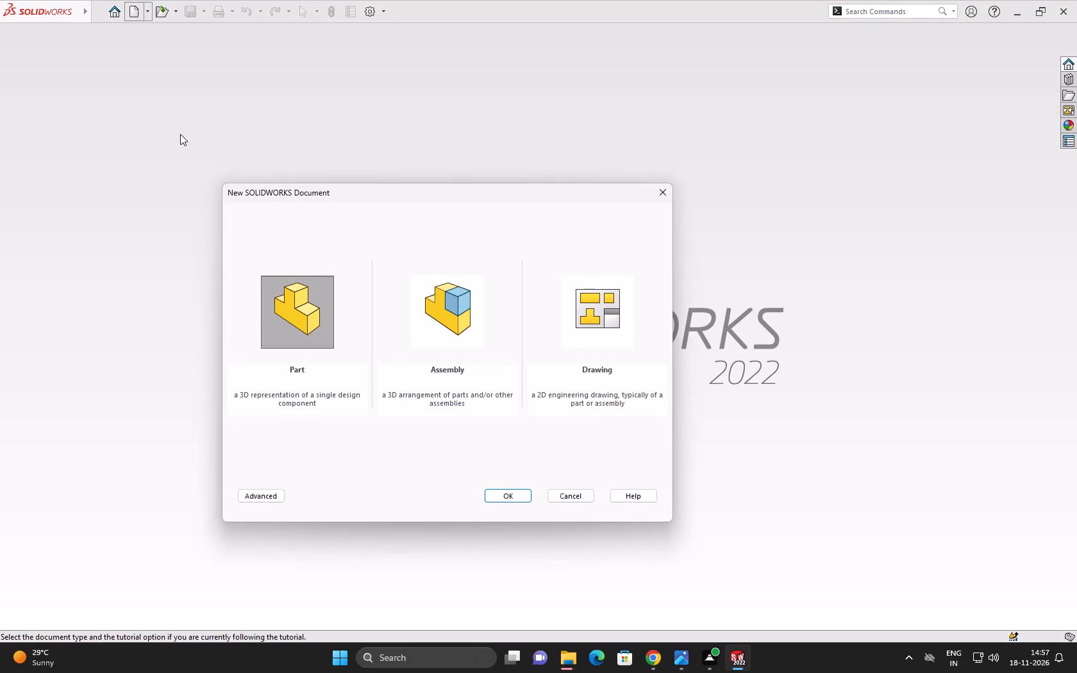
left_click(511, 499)
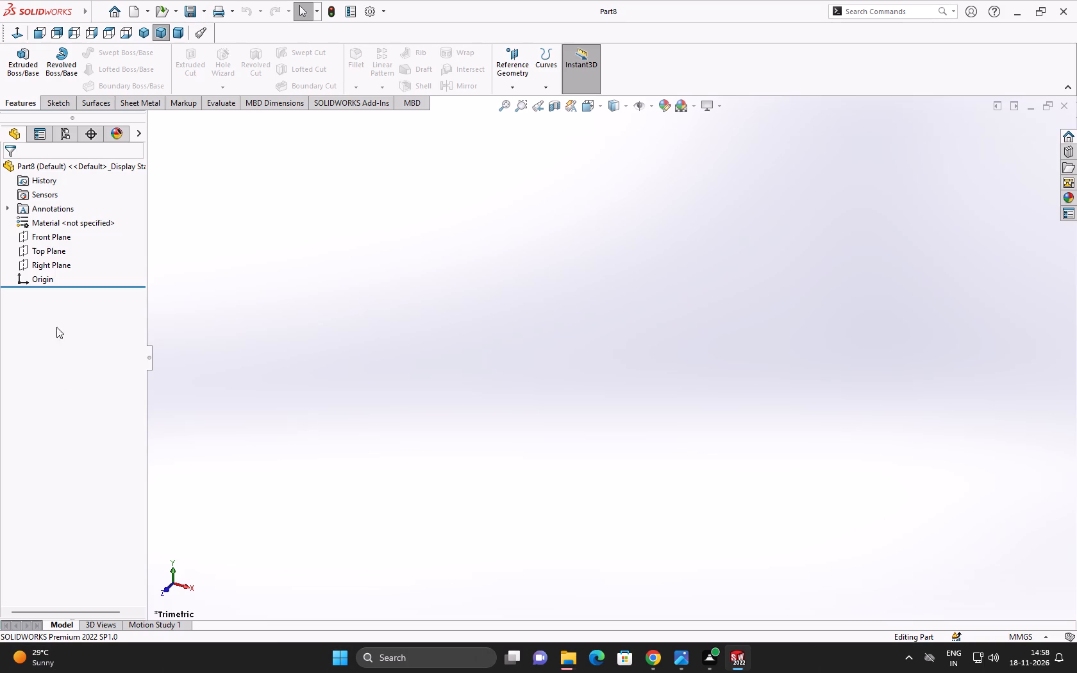
Sketch a center rectangle about 201 by 82 mm on the Top Plane, centred on the origin.
left_click(49, 249)
left_click(62, 226)
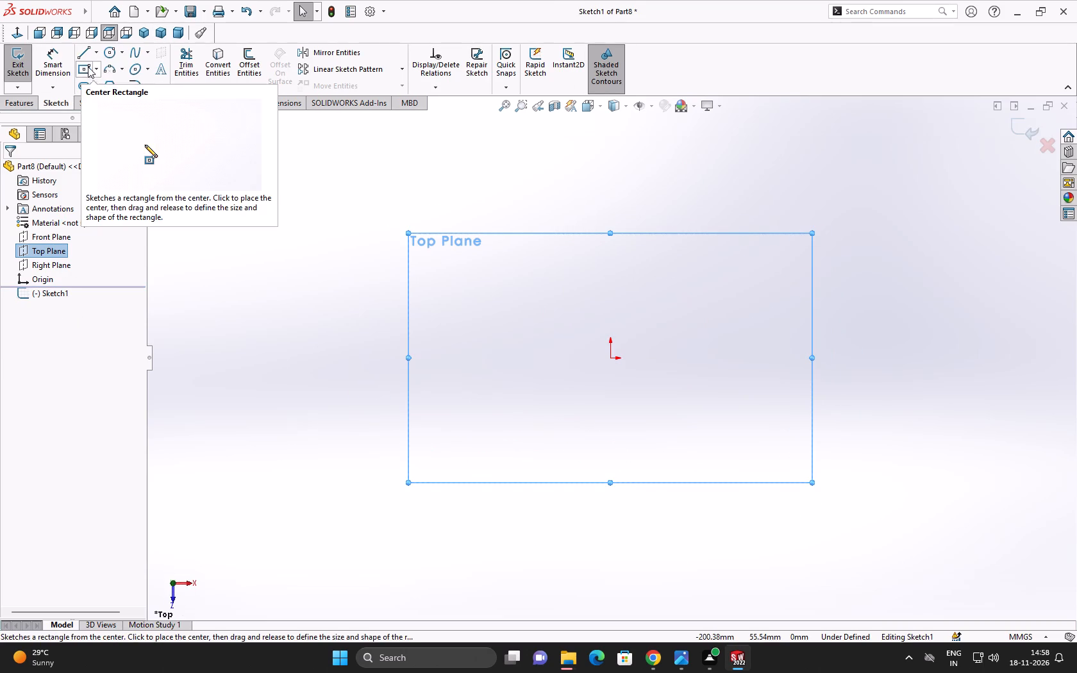
left_click(86, 65)
left_click(612, 358)
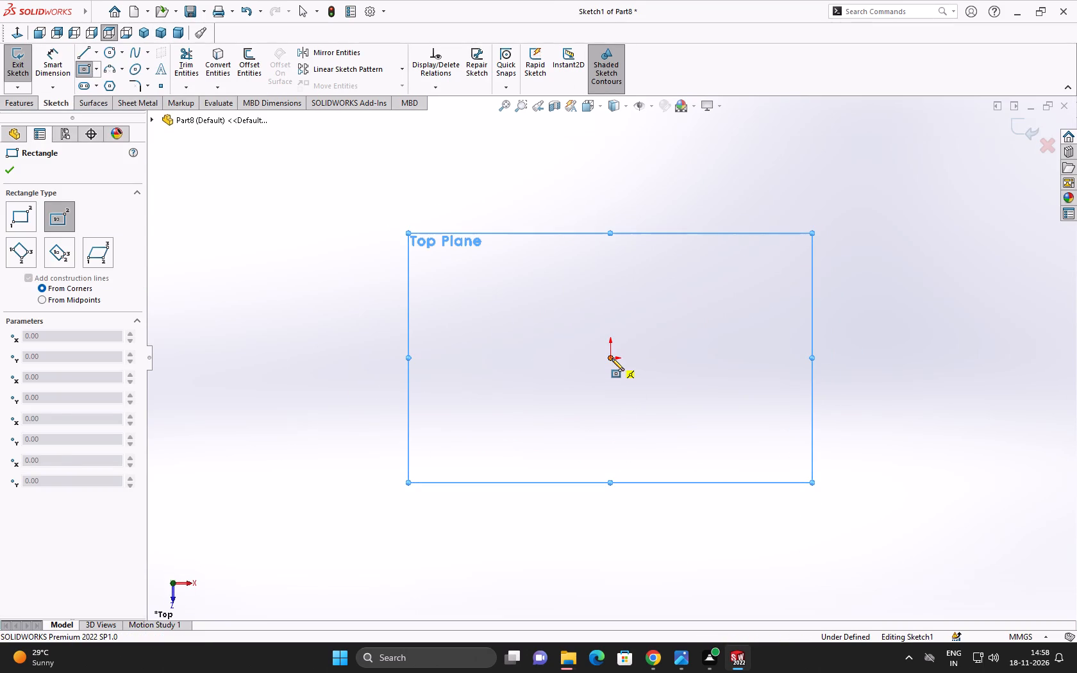
left_click(382, 451)
right_click(382, 451)
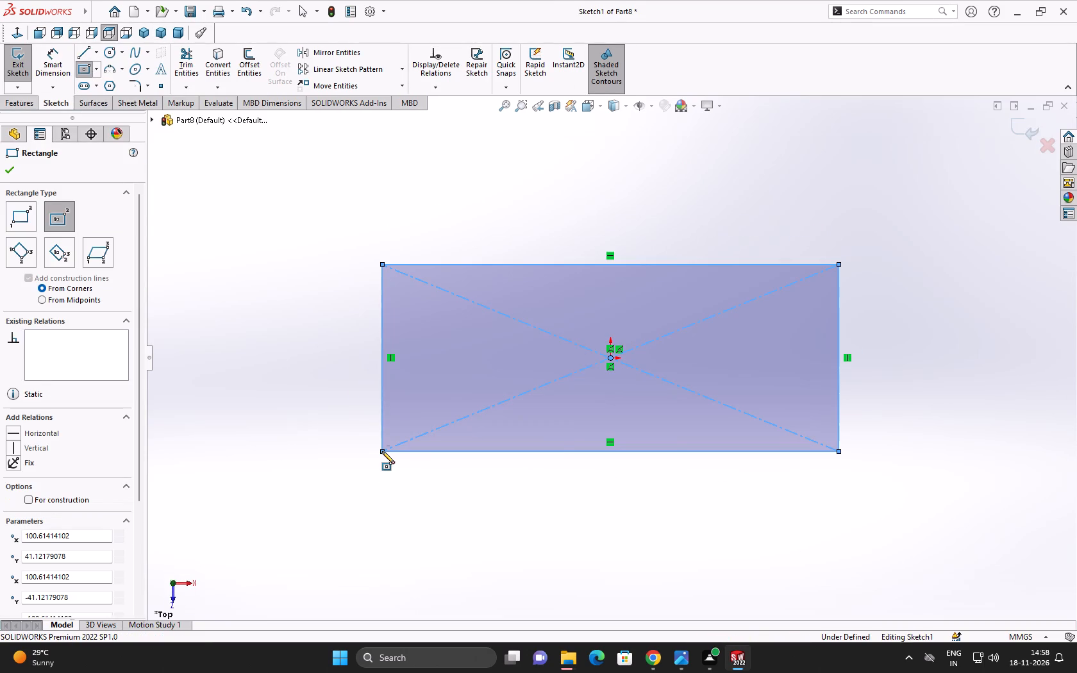
left_click(424, 462)
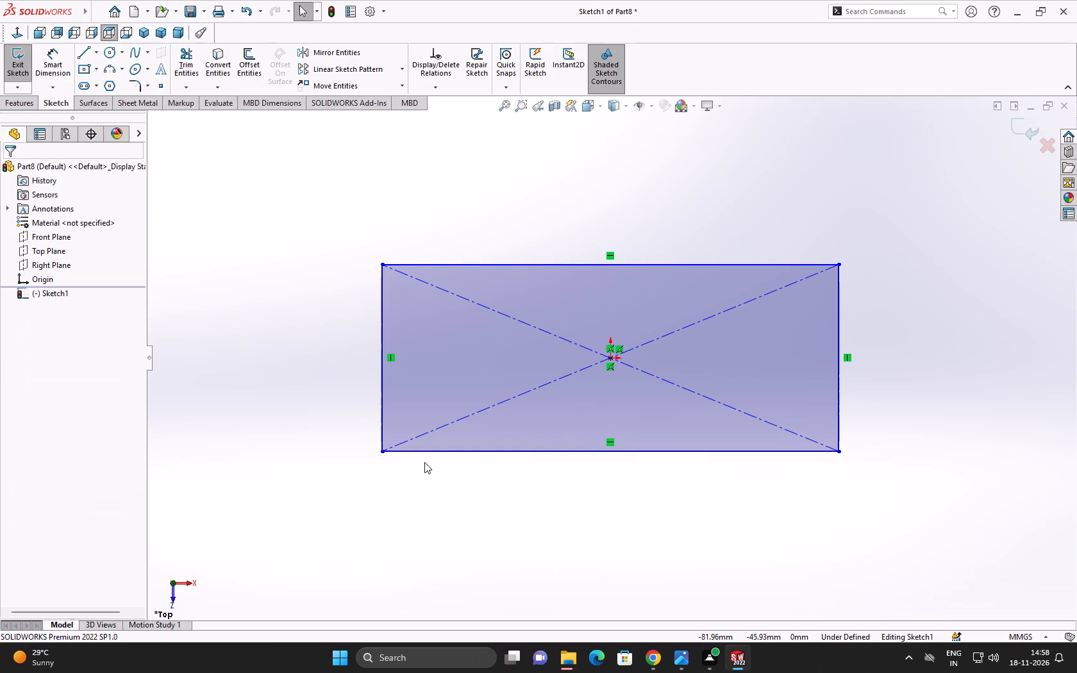
Dimension the rectangle's vertical side to 40 mm and its horizontal side to 60 mm.
left_click(51, 72)
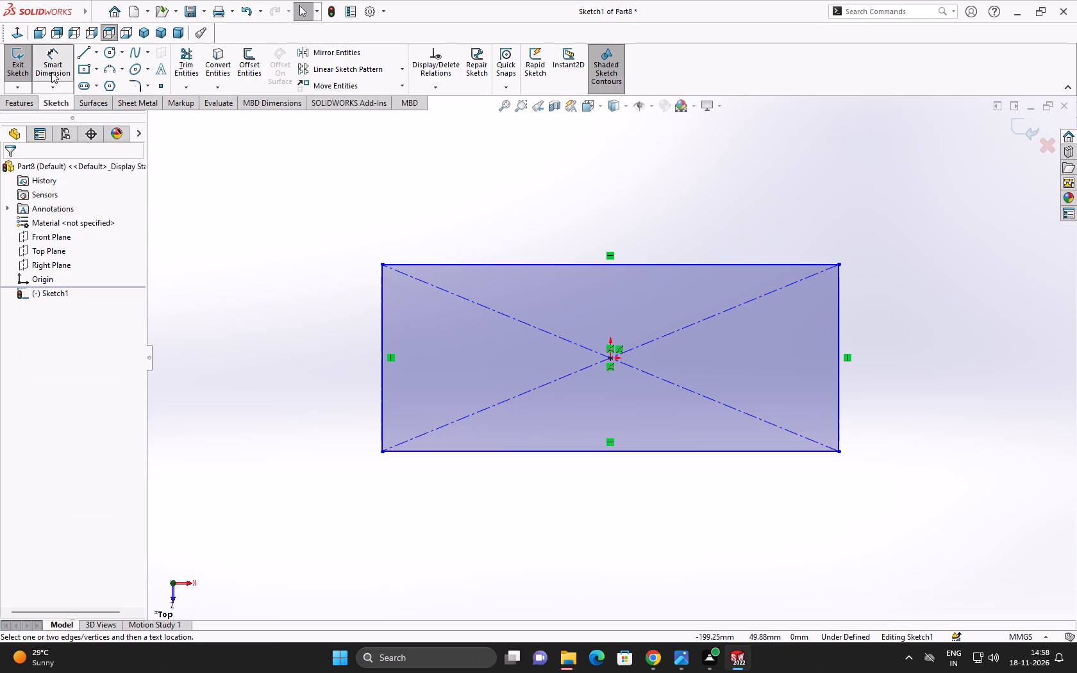
left_click(383, 329)
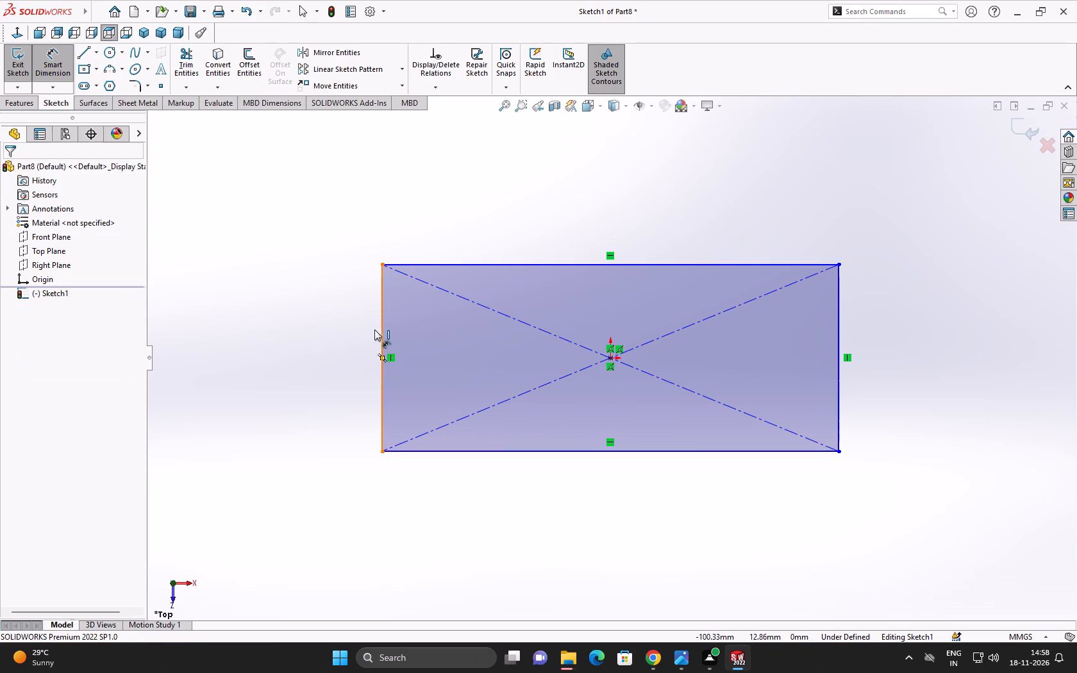
left_click(360, 331)
type("40")
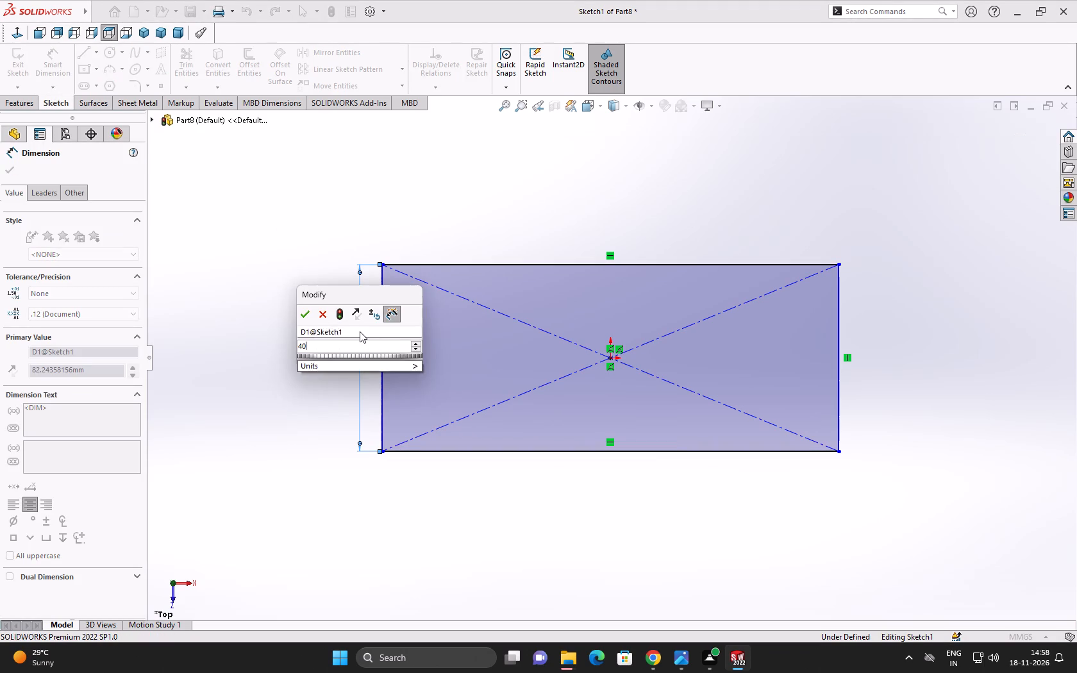
left_click(300, 312)
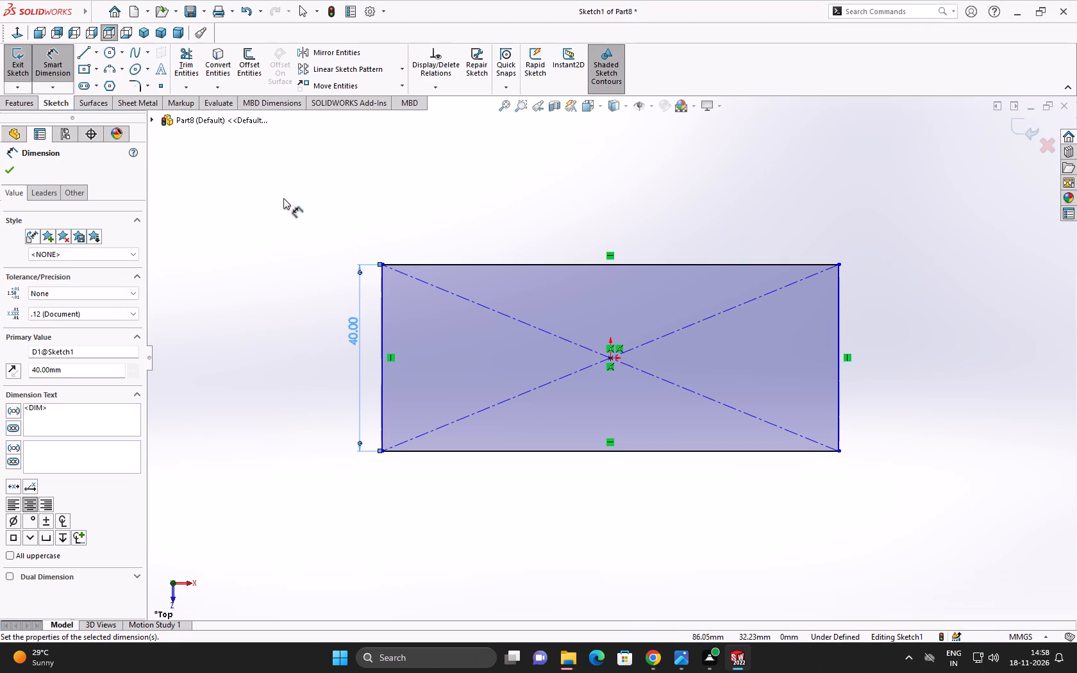
left_click(514, 265)
left_click(516, 213)
type("60")
left_click(463, 194)
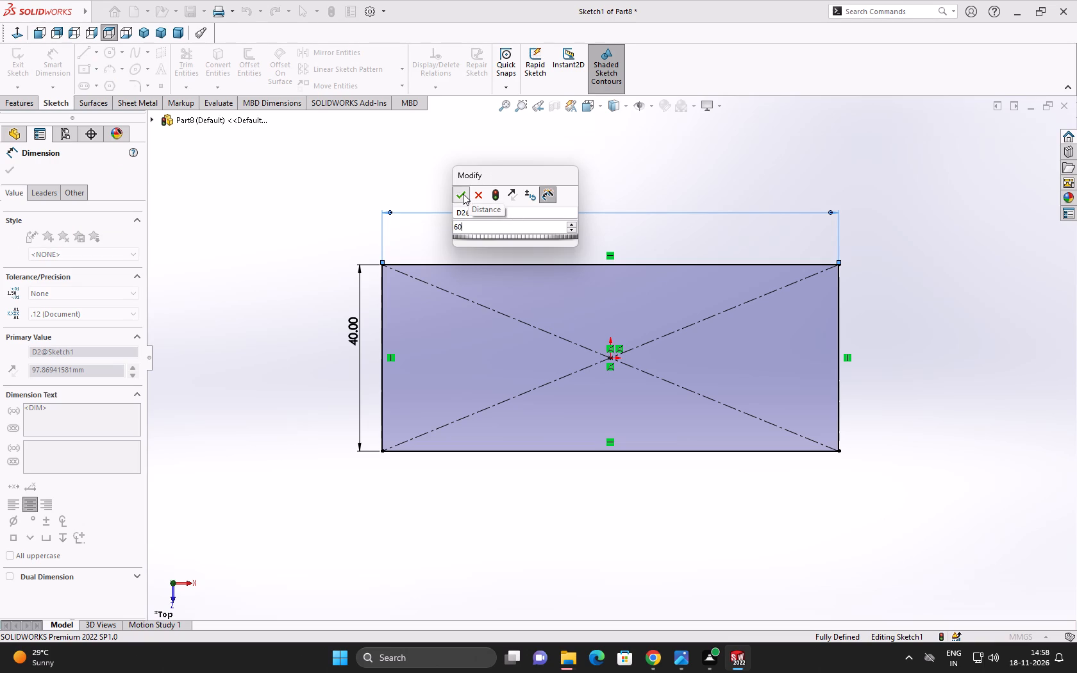
left_click(298, 336)
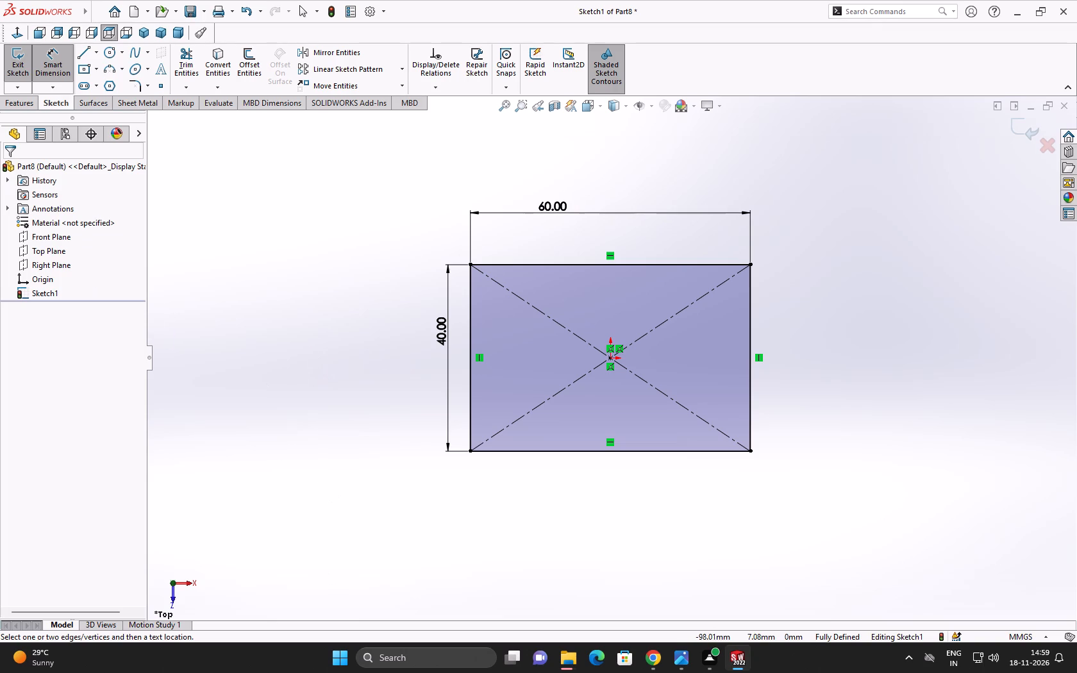
Extrude the rectangle as a blind boss 10 mm deep.
left_click(31, 105)
left_click(32, 75)
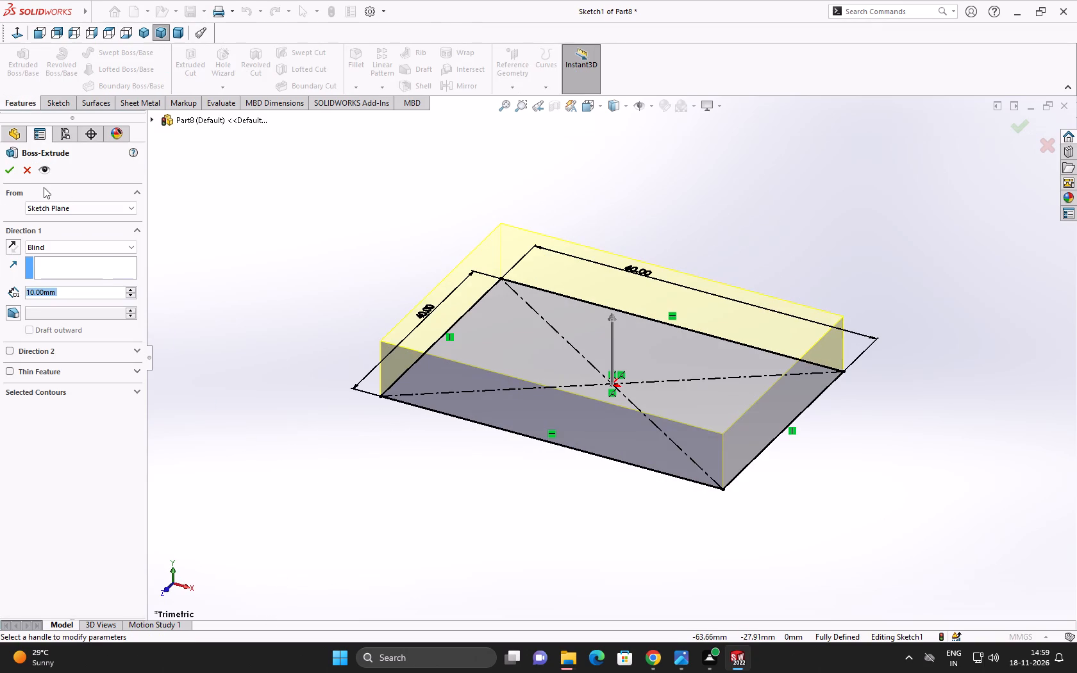
left_click(5, 174)
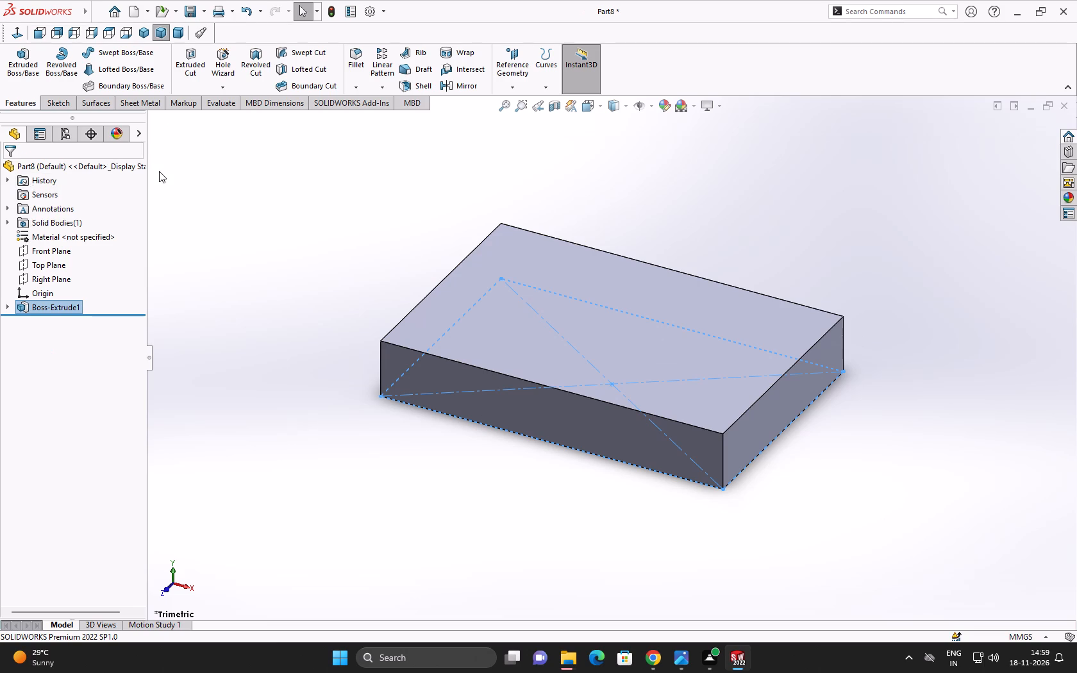
left_click(235, 384)
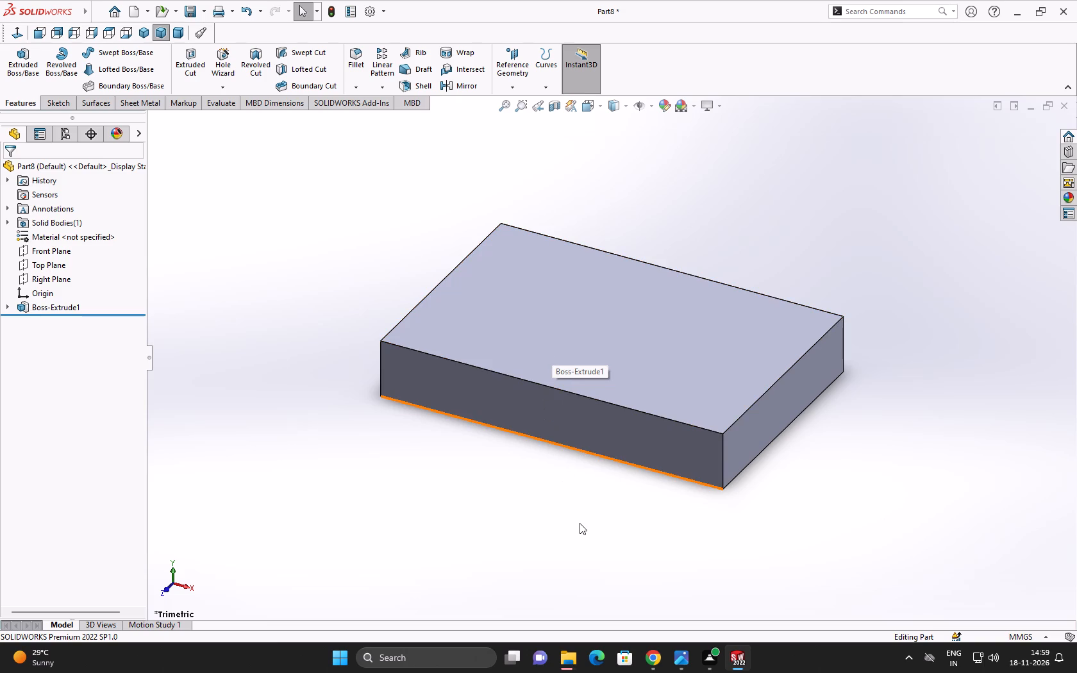
On the block's long front face, sketch a stepped line profile rising about 21.6 mm from the upper-left corner and descending in three steps to the top edge.
left_click(590, 428)
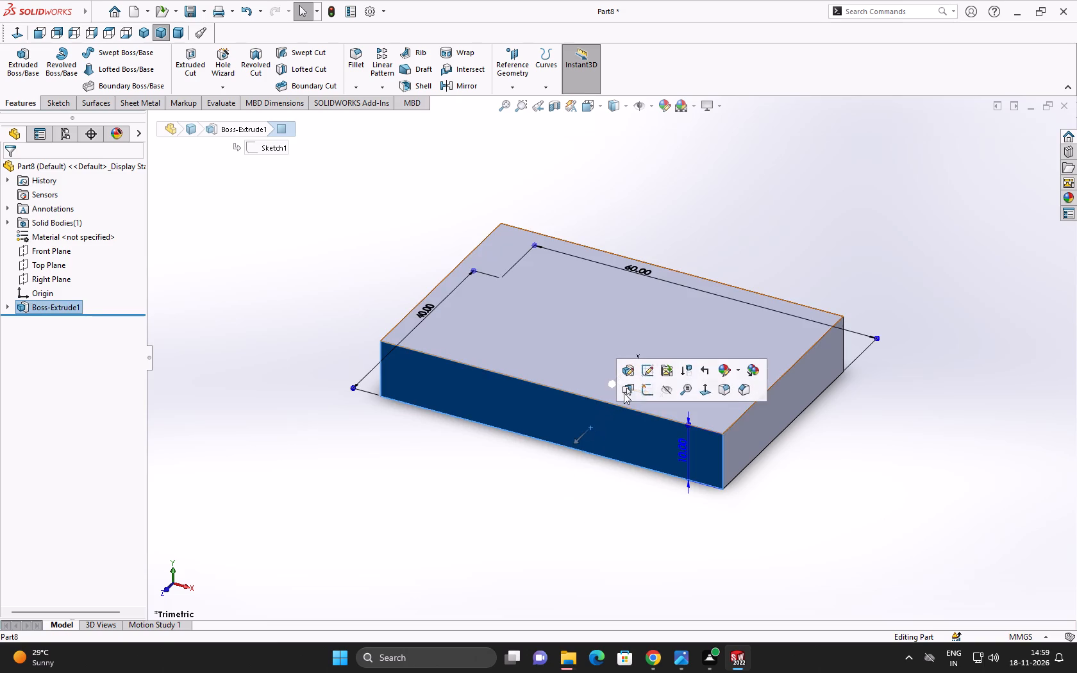
left_click(647, 394)
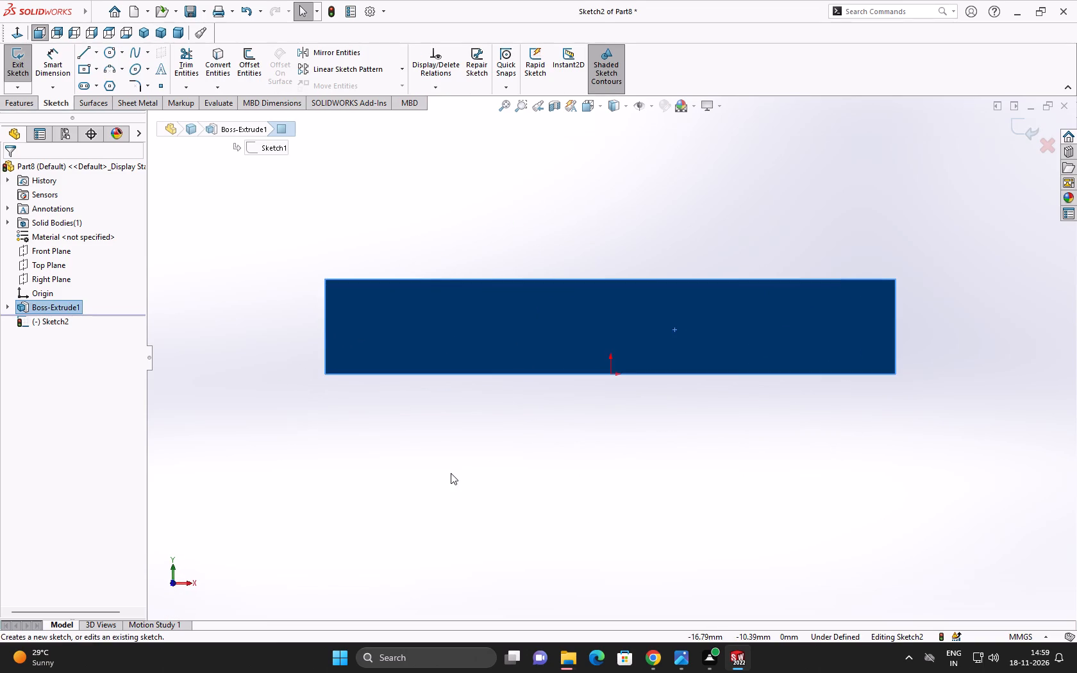
left_click(451, 473)
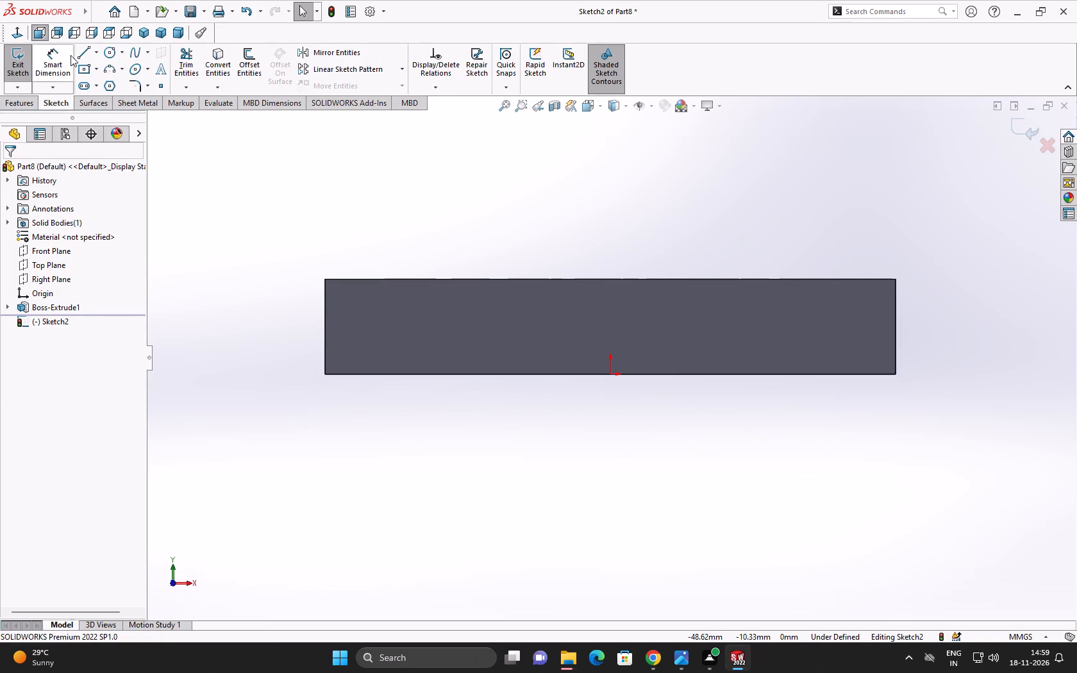
left_click(78, 51)
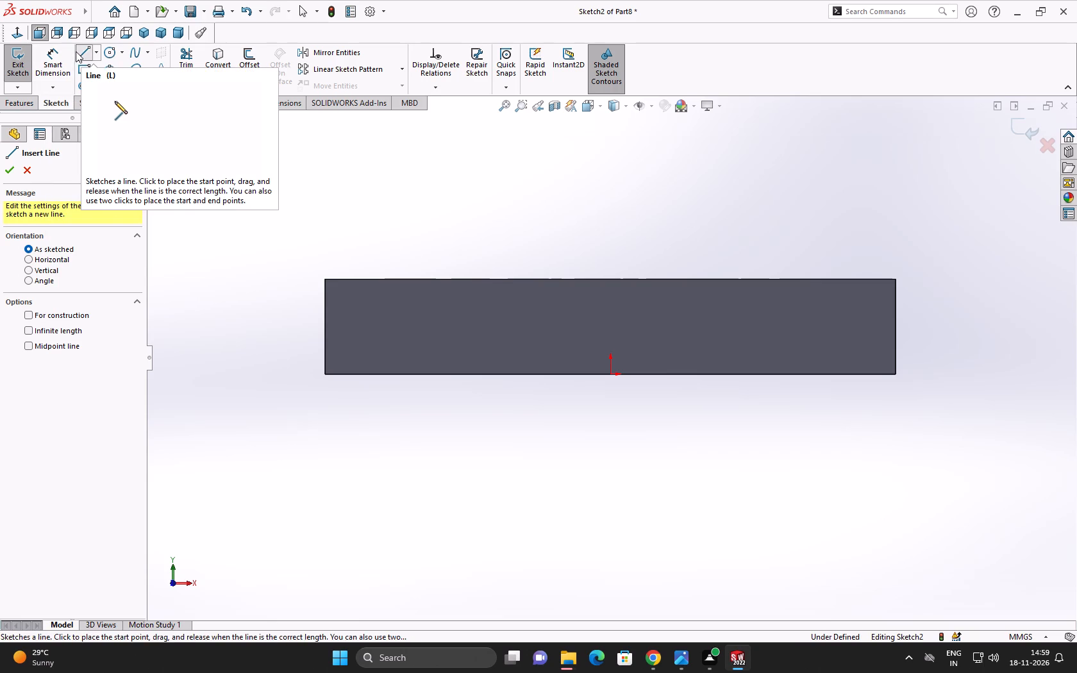
left_click(324, 278)
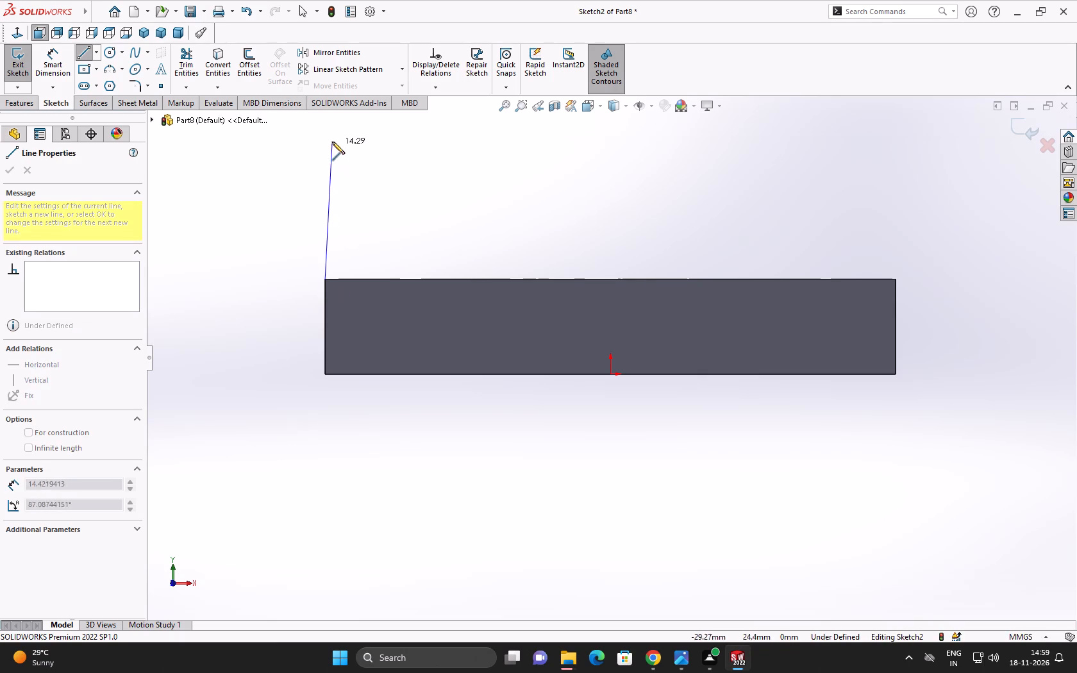
scroll(331, 138, "up", 3)
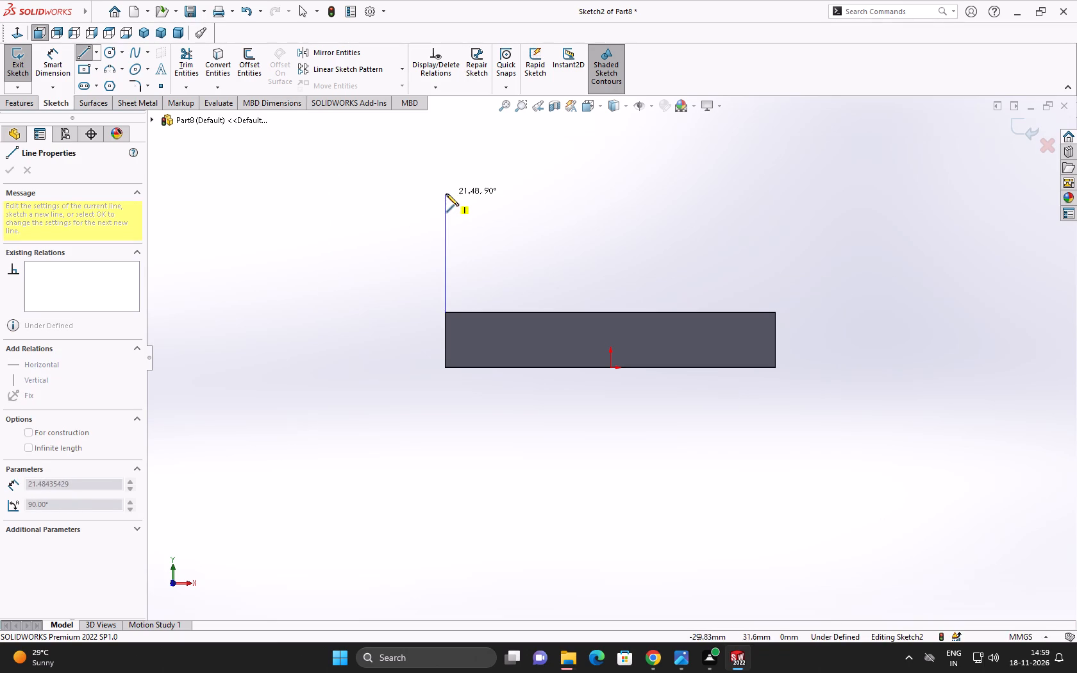
left_click(446, 194)
left_click(483, 195)
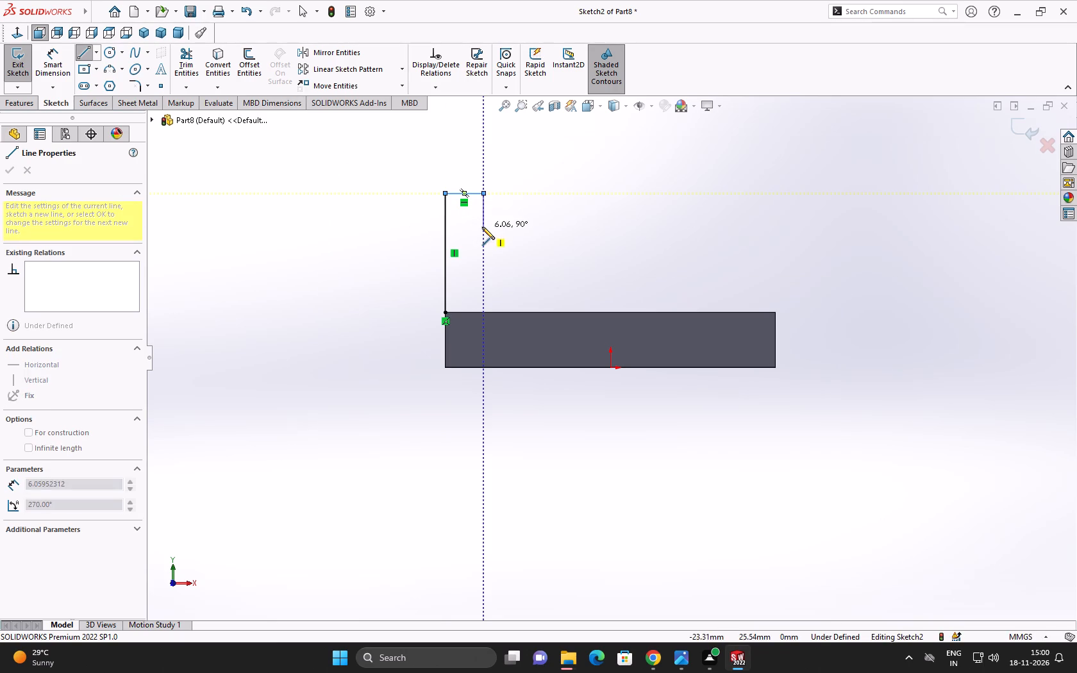
left_click(482, 227)
left_click(517, 225)
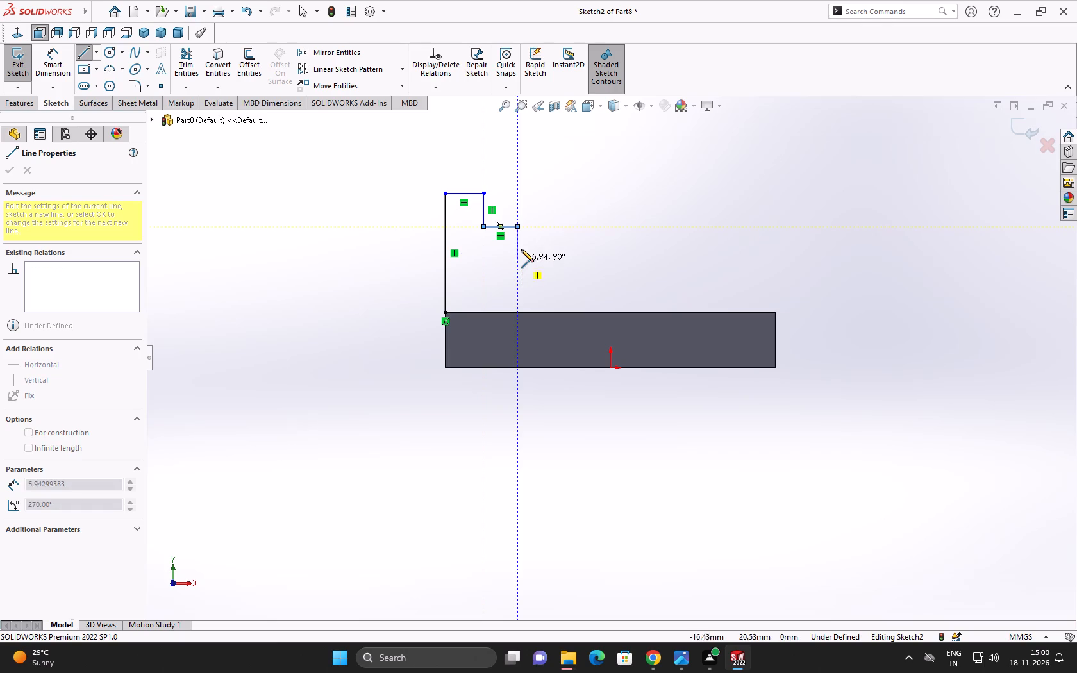
left_click(521, 259)
left_click(577, 255)
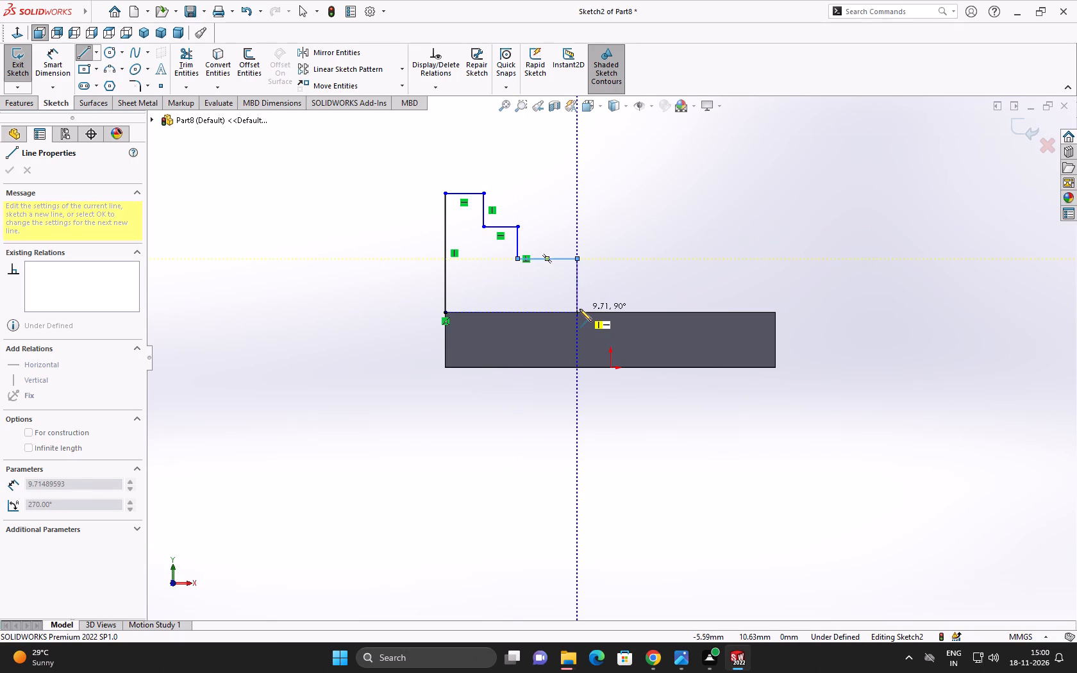
left_click(578, 311)
right_click(576, 307)
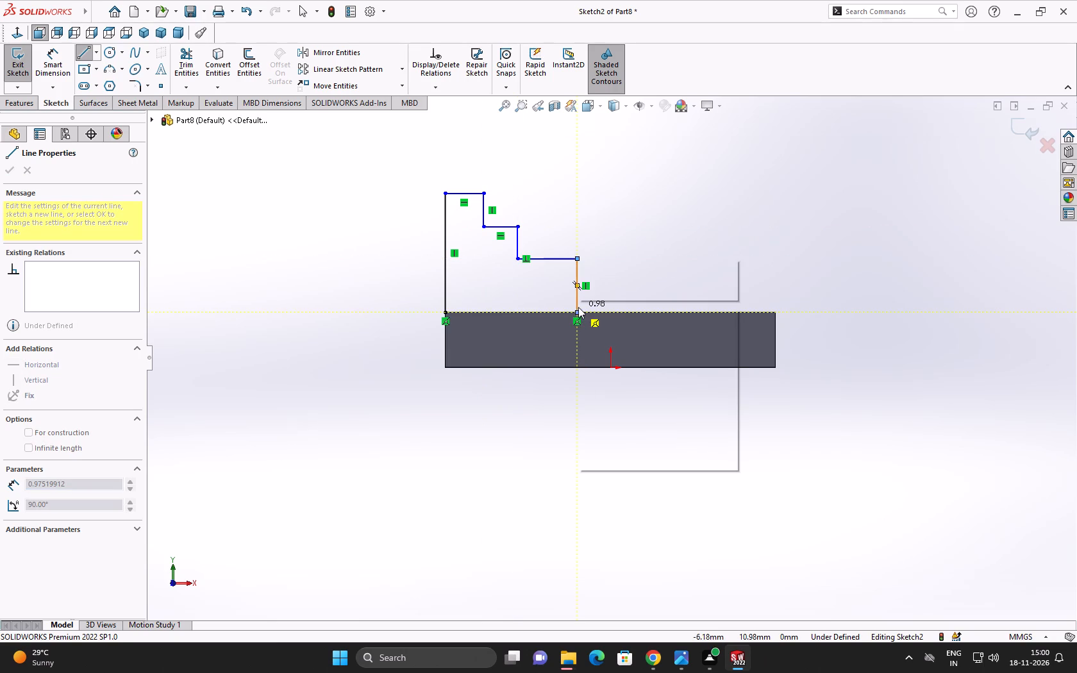
left_click(583, 313)
Apply vertical and horizontal relations to the stepped profile's tall left line, top line, first riser, second tread and second riser.
left_click(445, 212)
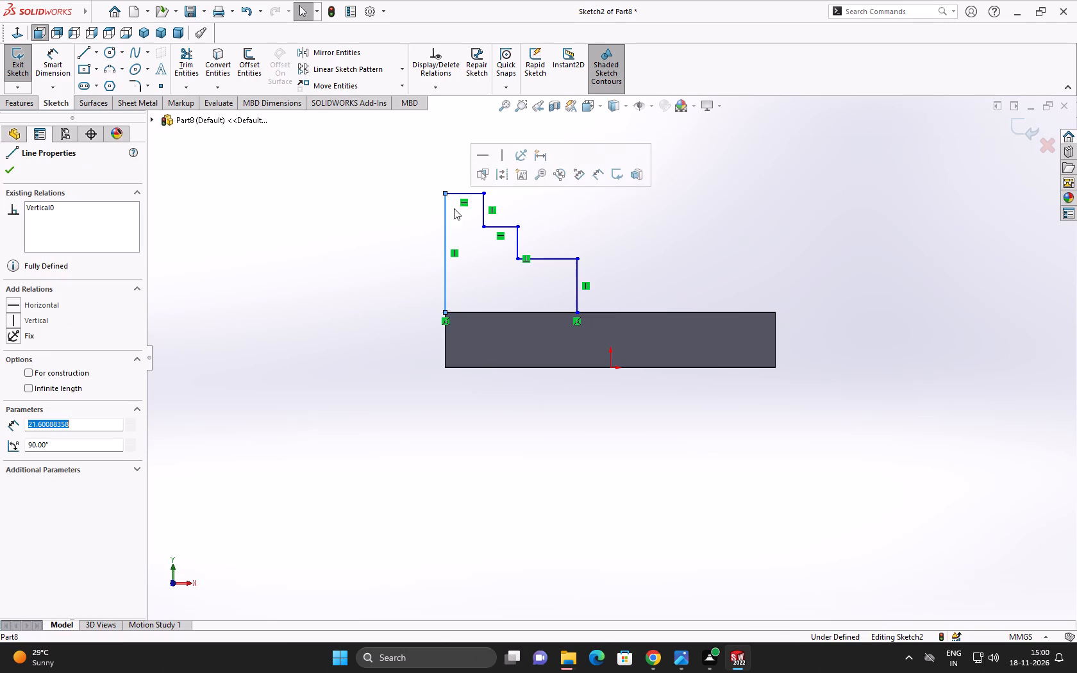
left_click(500, 156)
left_click(402, 167)
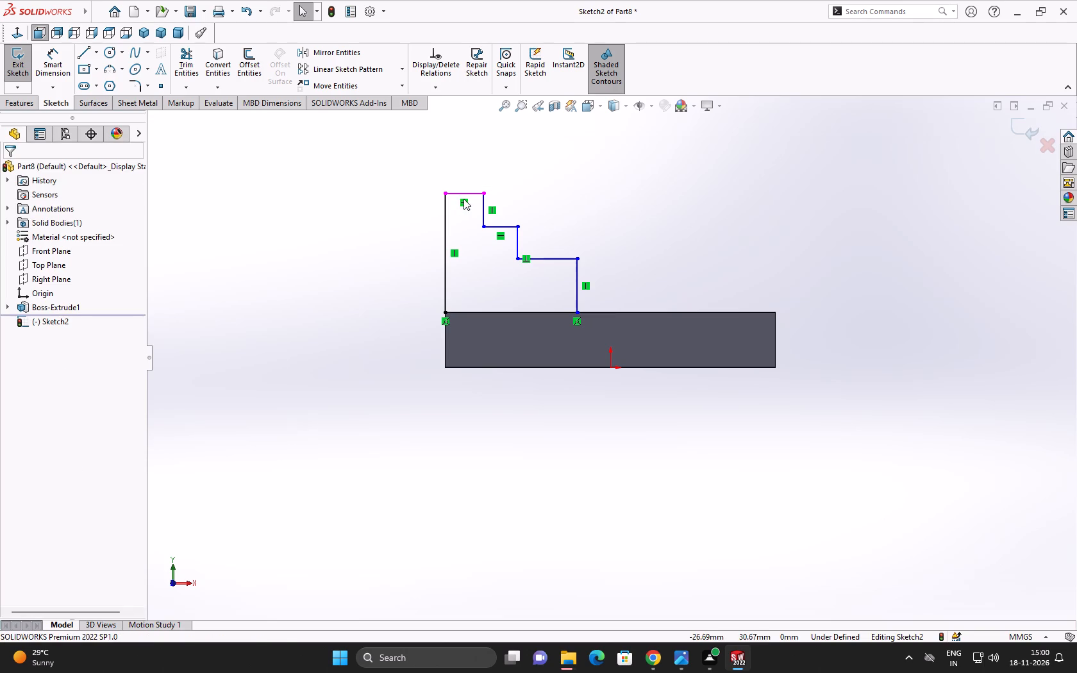
left_click(472, 193)
left_click(511, 138)
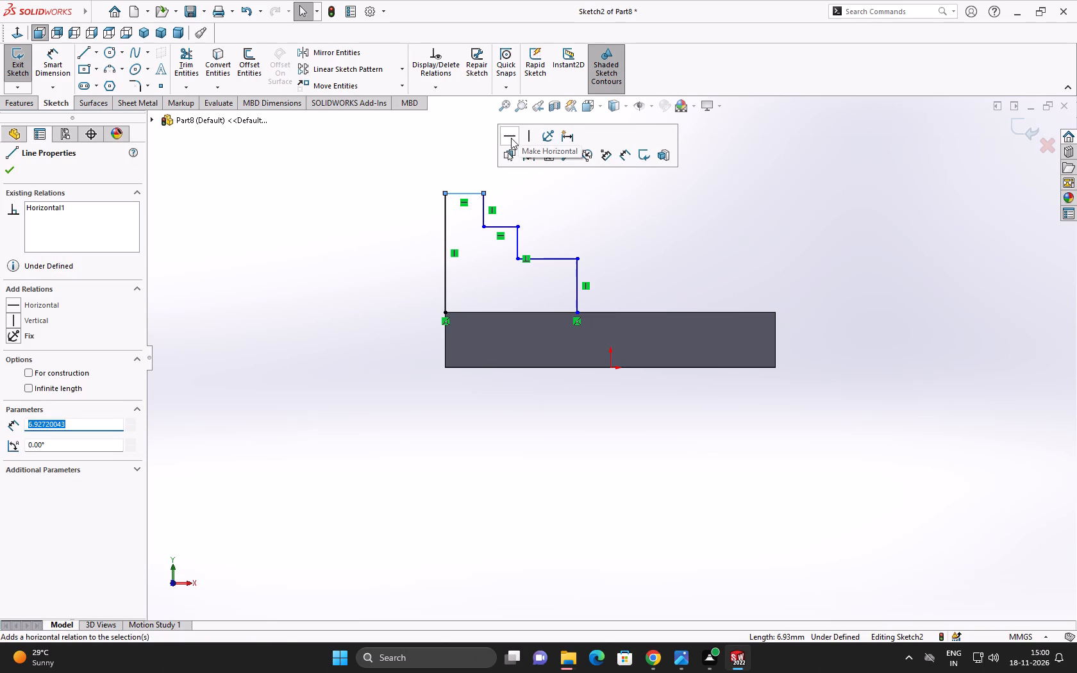
left_click(470, 154)
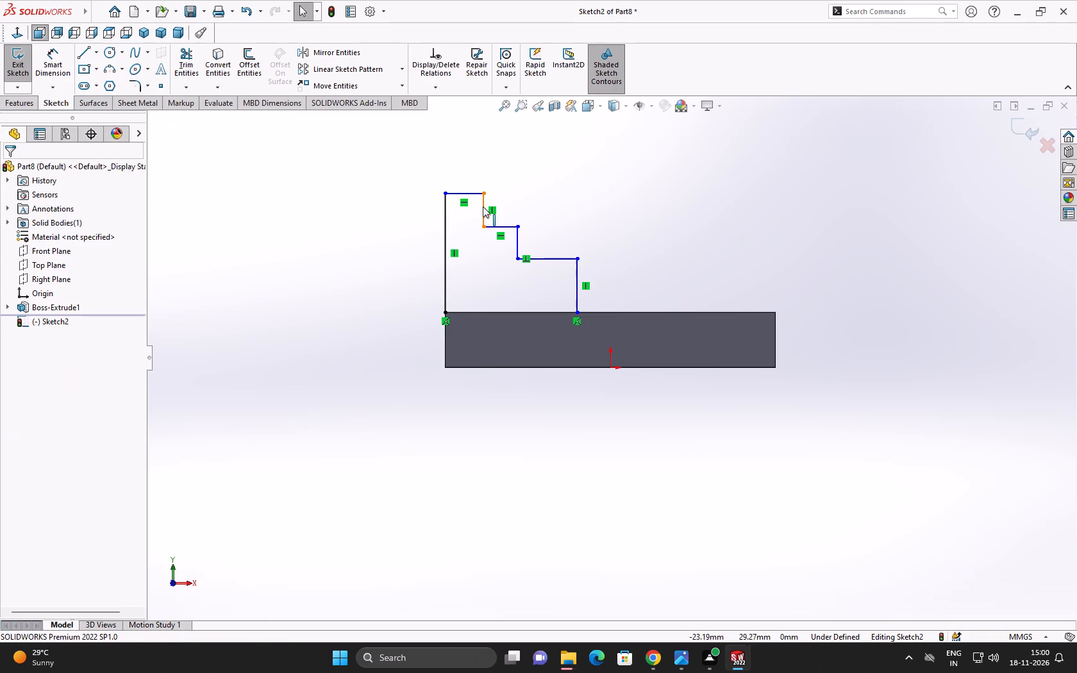
left_click(483, 206)
left_click(537, 149)
left_click(430, 150)
left_click(494, 227)
left_click(529, 169)
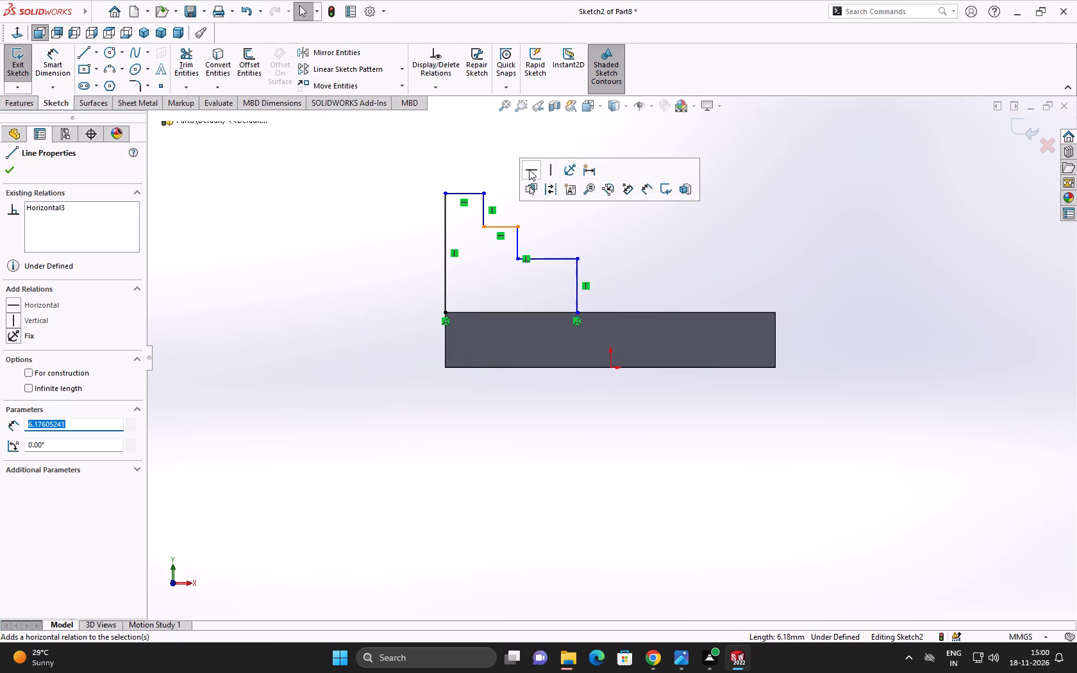
left_click(410, 181)
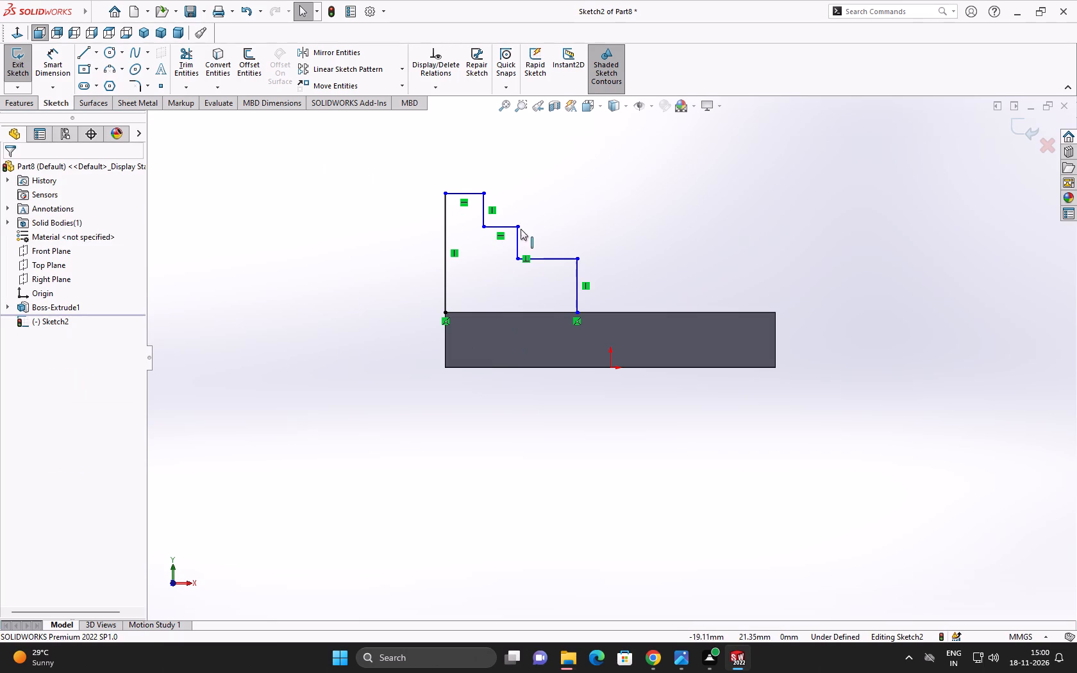
left_click(515, 246)
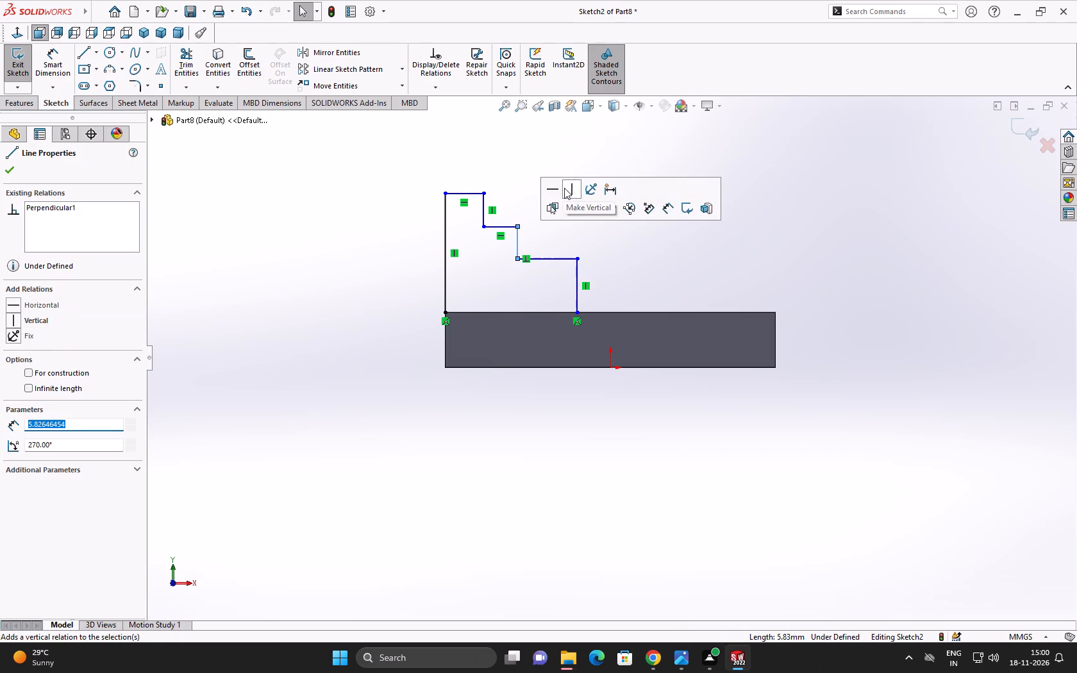
left_click(569, 188)
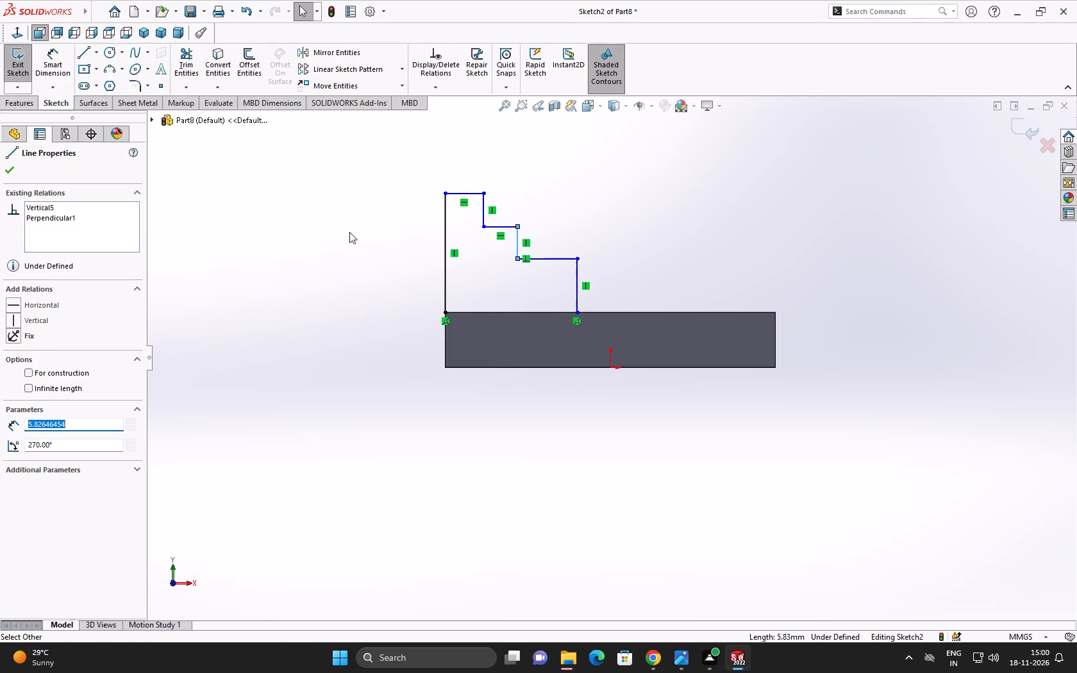
left_click(10, 165)
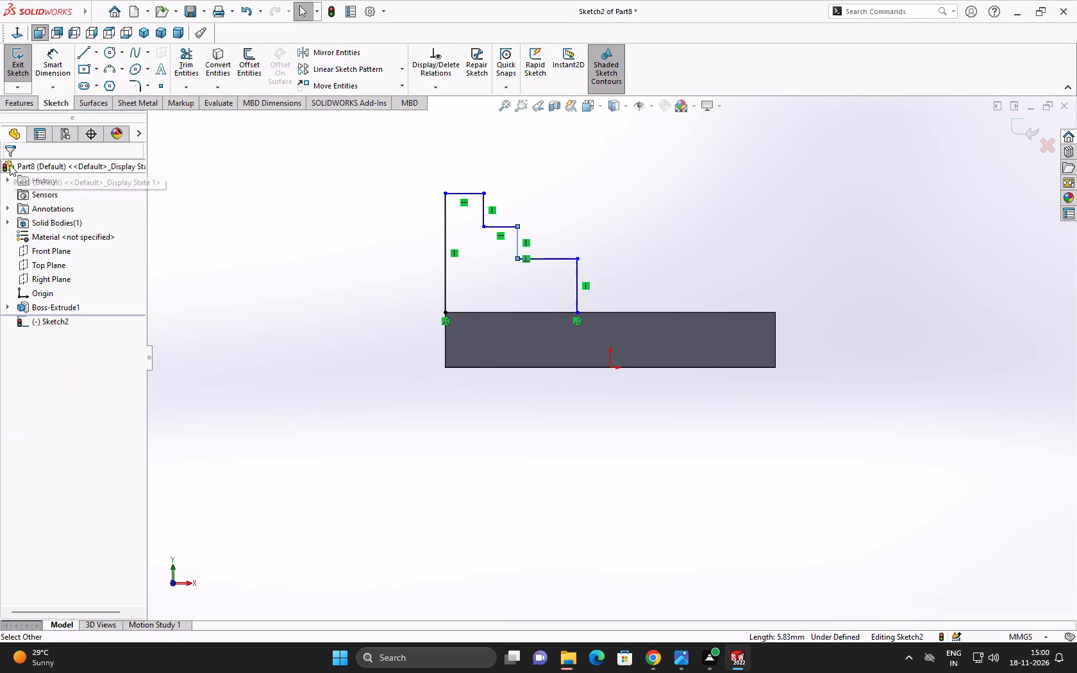
Apply a horizontal relation to the stepped profile's third tread and a vertical relation to its last riser above the block.
left_click(544, 258)
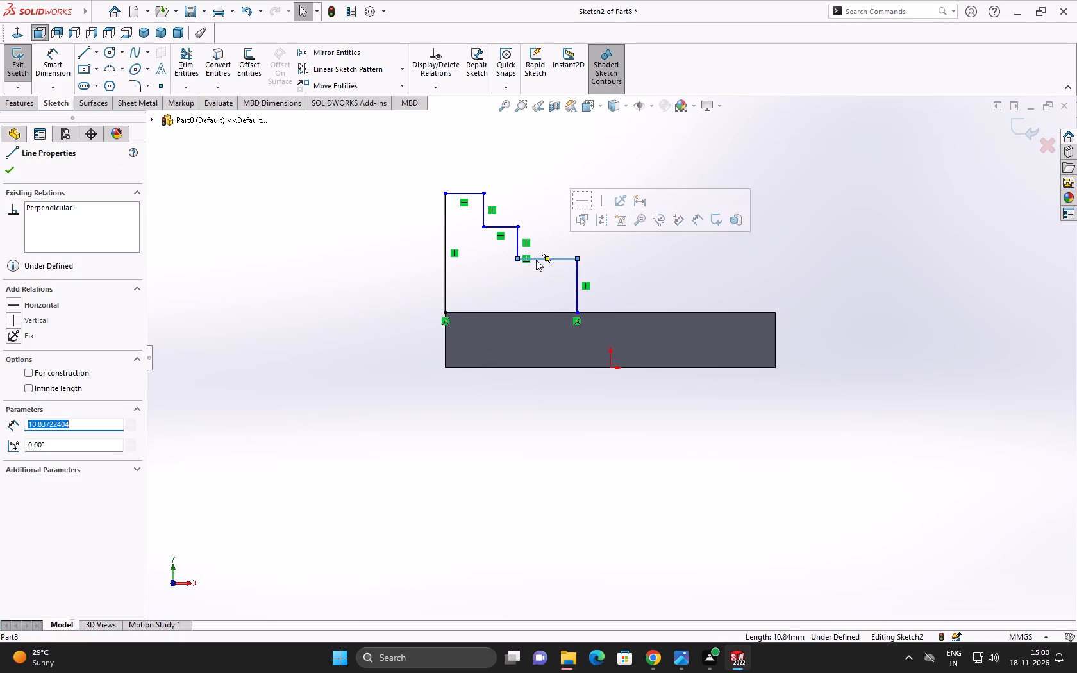
left_click(580, 203)
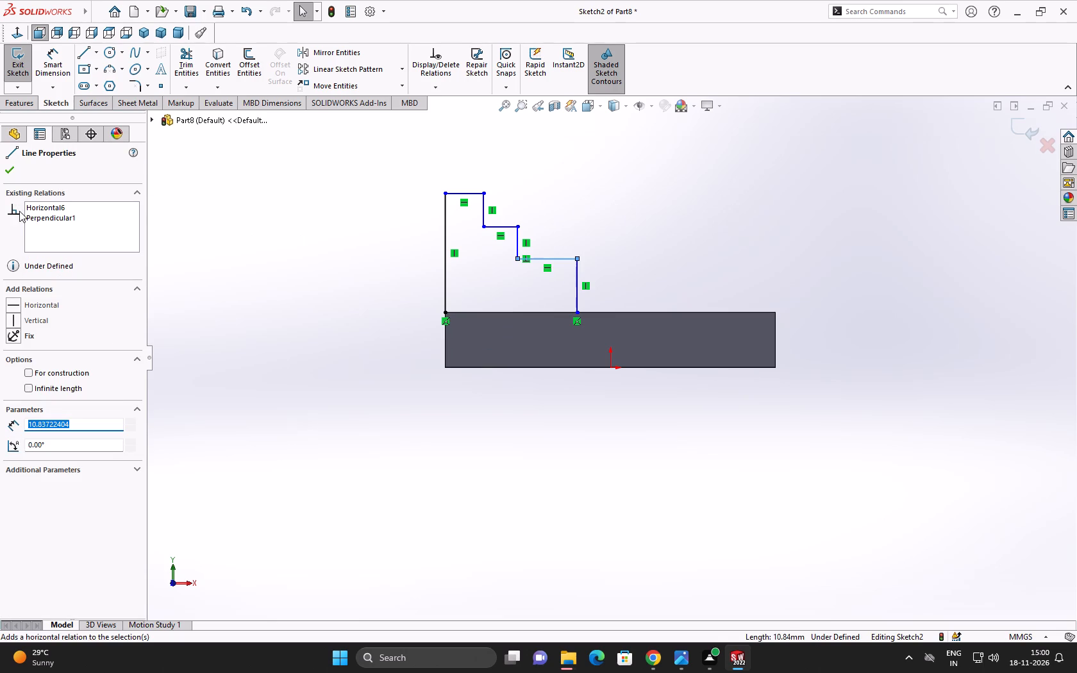
left_click(10, 171)
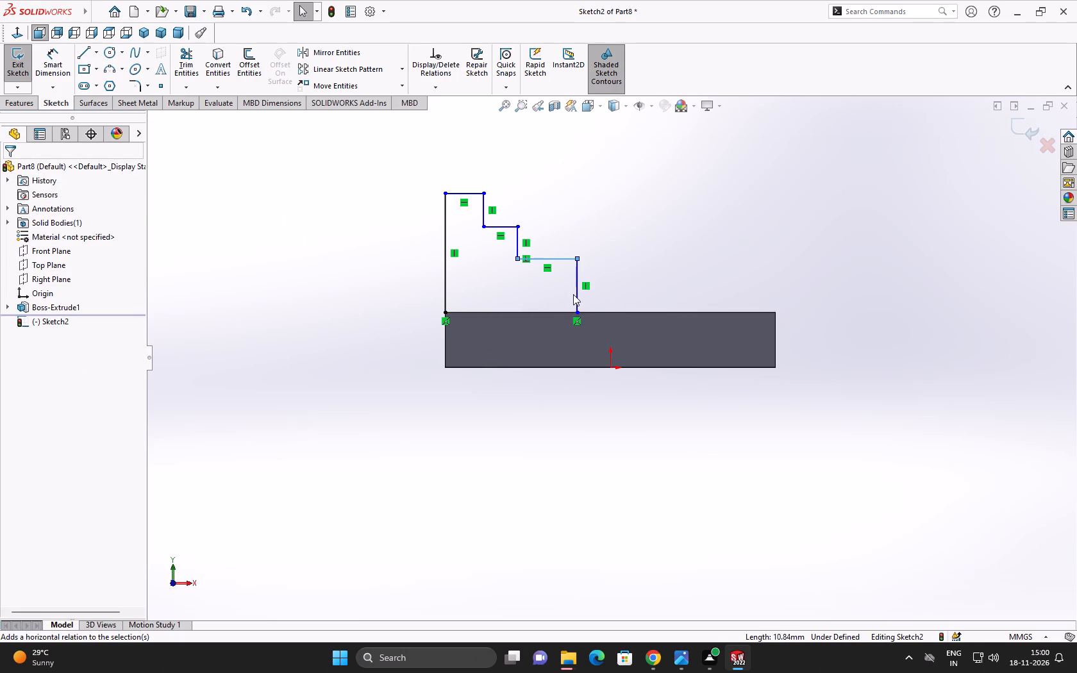
left_click(576, 294)
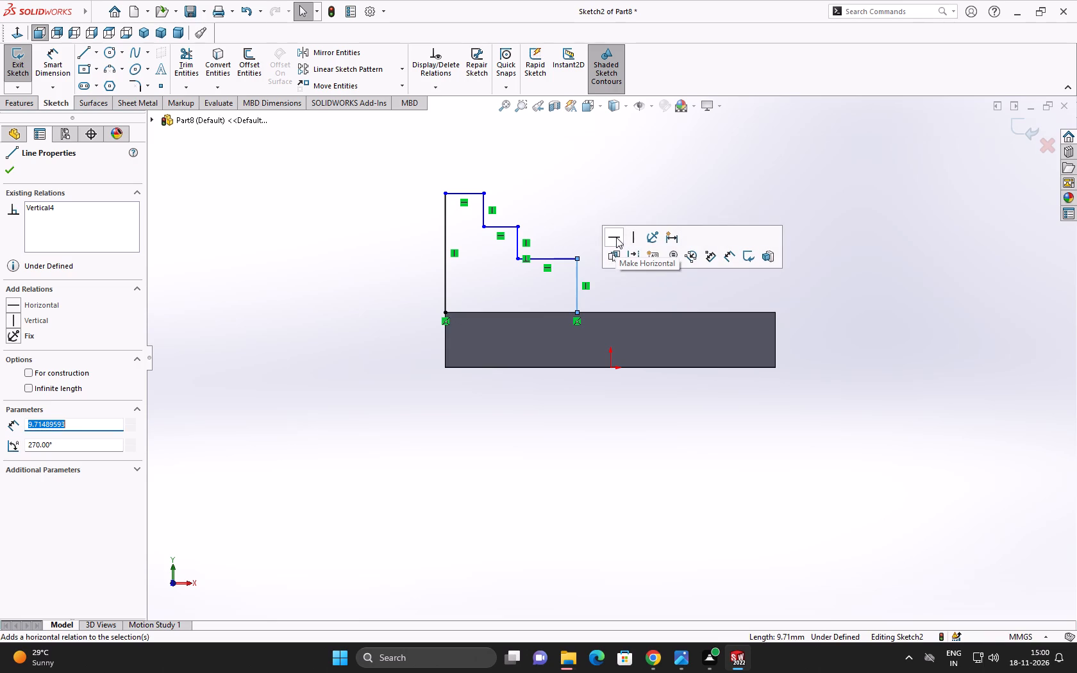
left_click(636, 237)
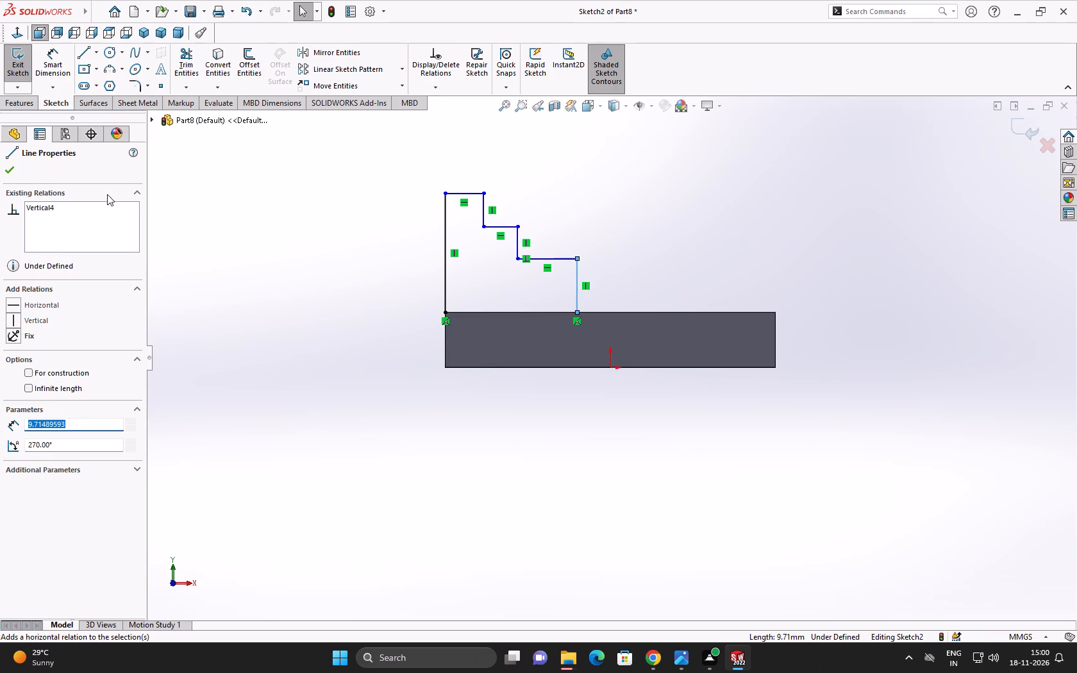
left_click(12, 173)
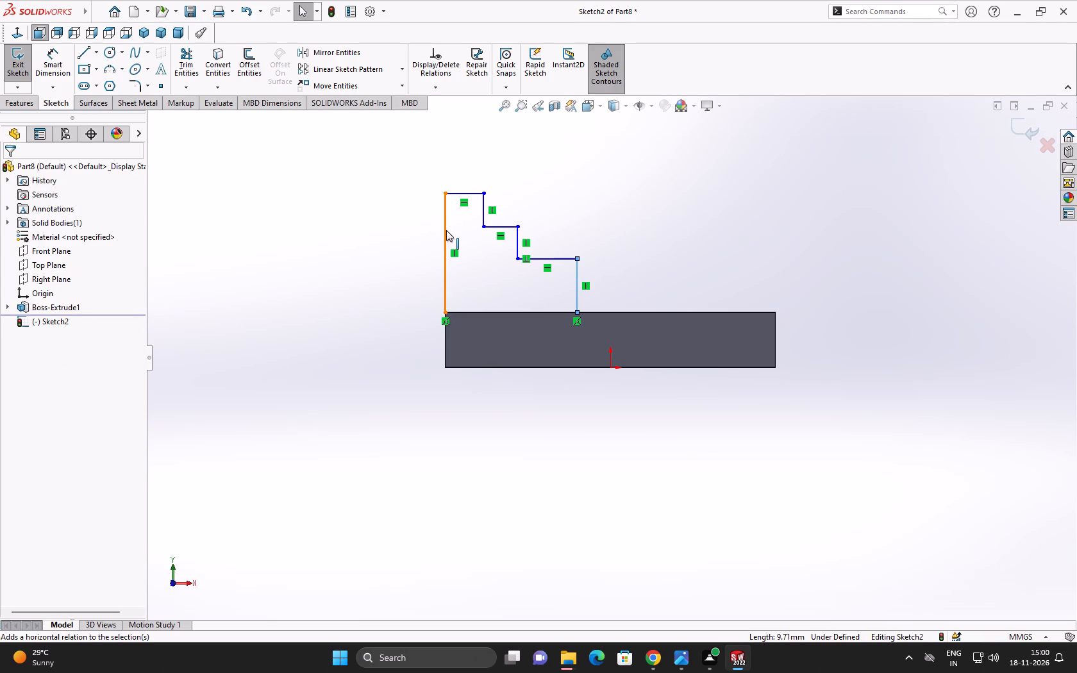
Check the vertical and horizontal relations on the stepped profile's tall left line, top line, first riser and second tread.
left_click(446, 230)
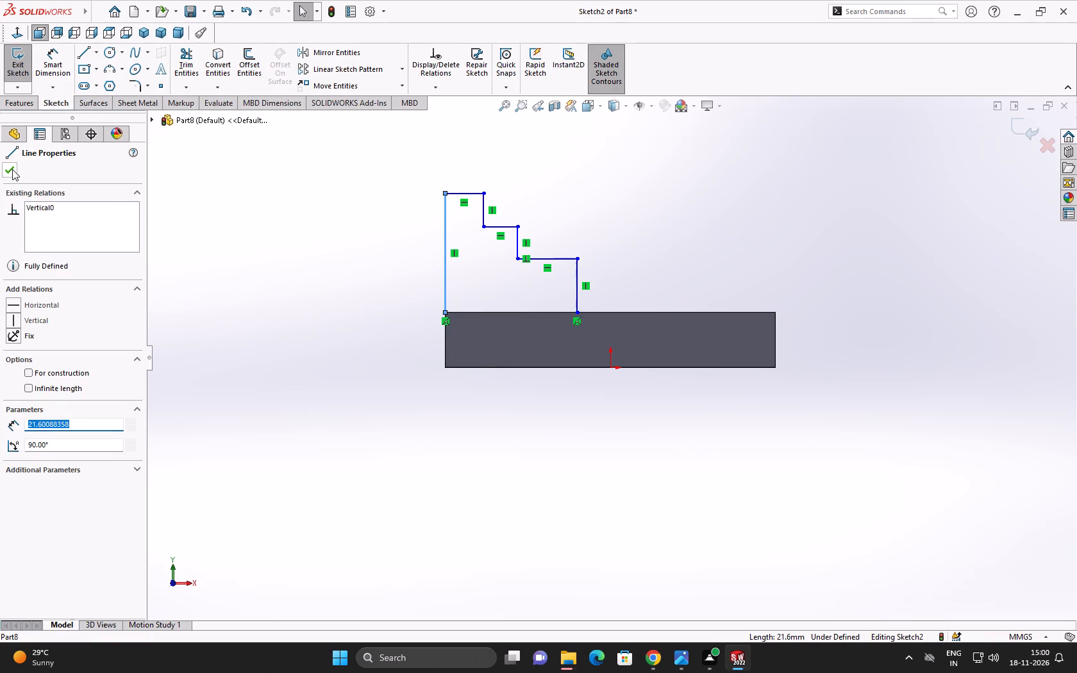
left_click(46, 319)
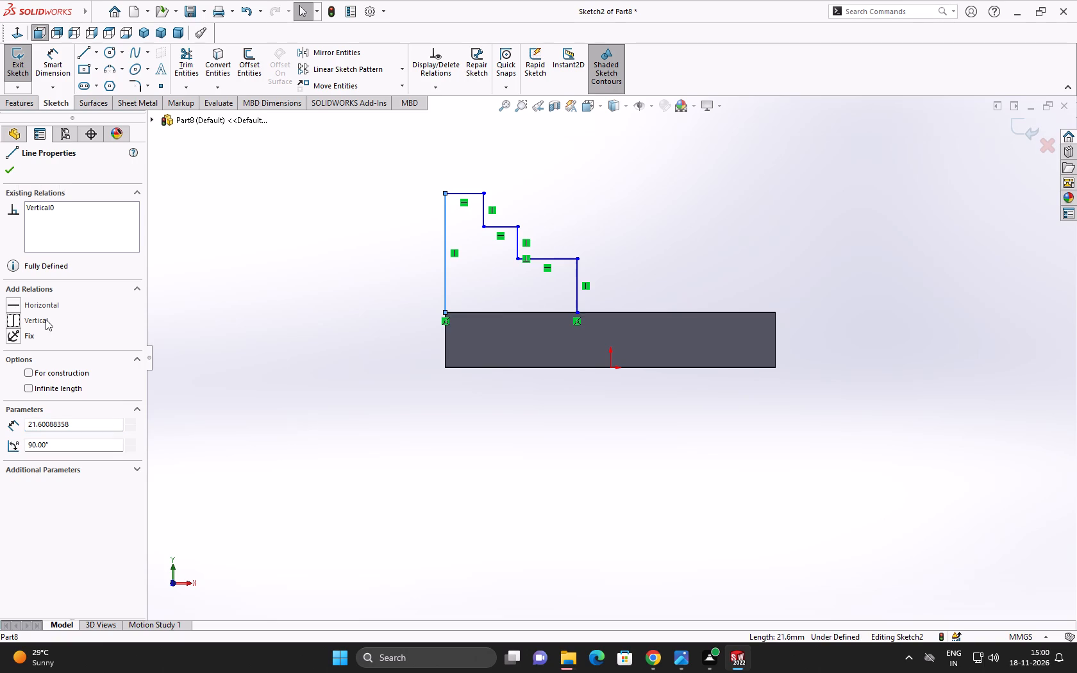
left_click(13, 168)
left_click(467, 194)
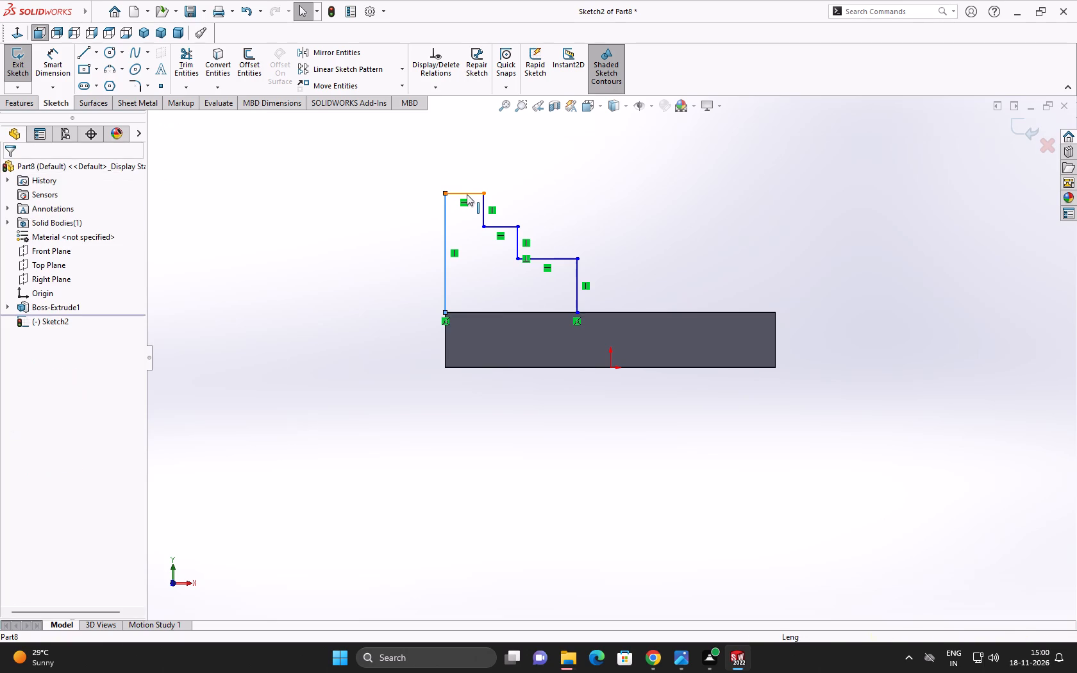
left_click(32, 304)
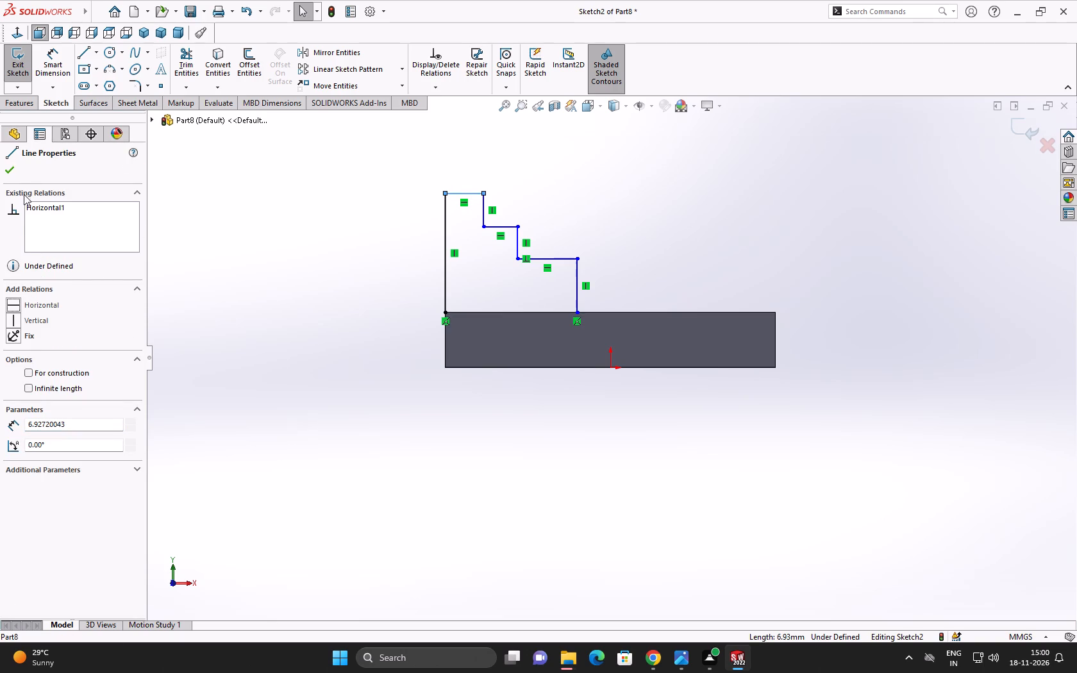
left_click(13, 172)
left_click(485, 211)
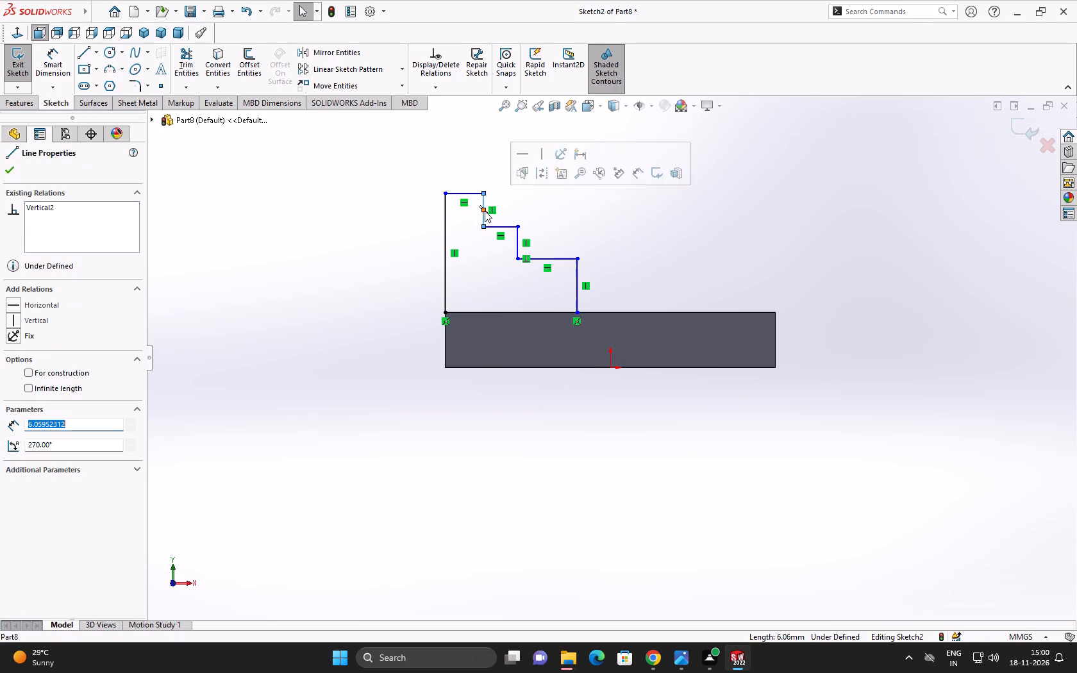
left_click(29, 322)
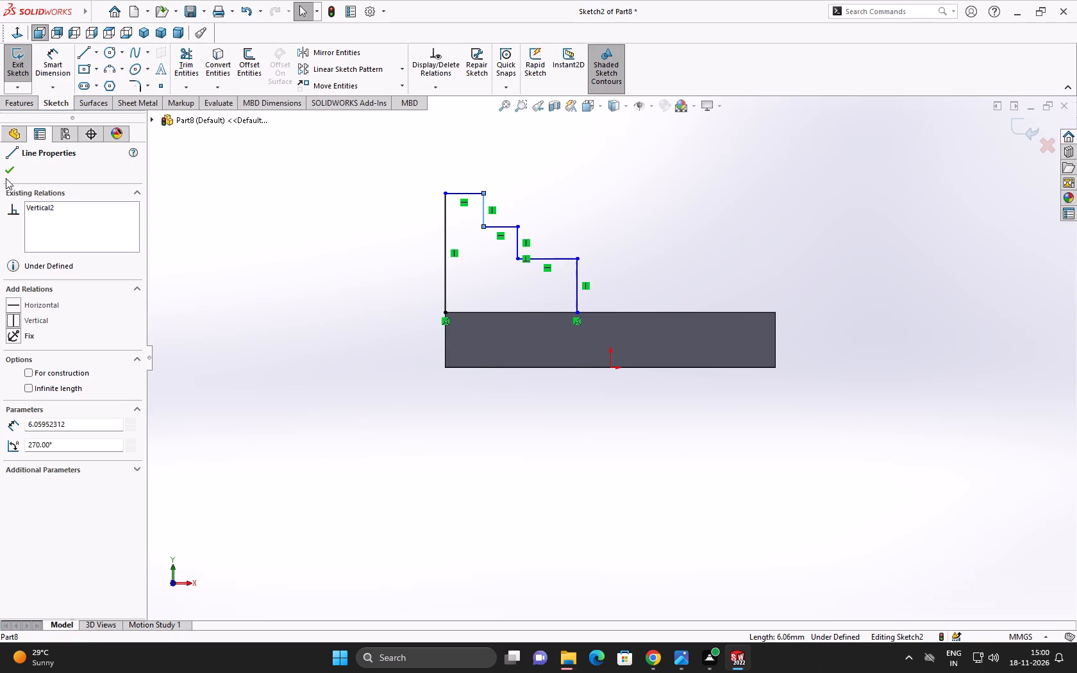
left_click(9, 171)
left_click(493, 224)
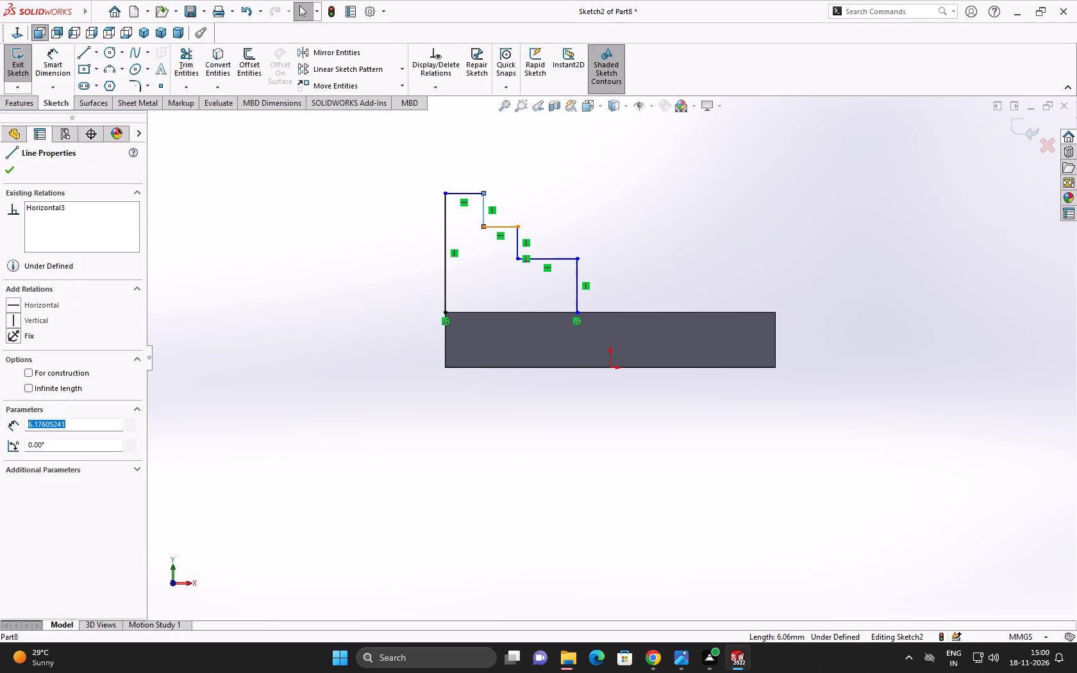
left_click(10, 170)
left_click(367, 303)
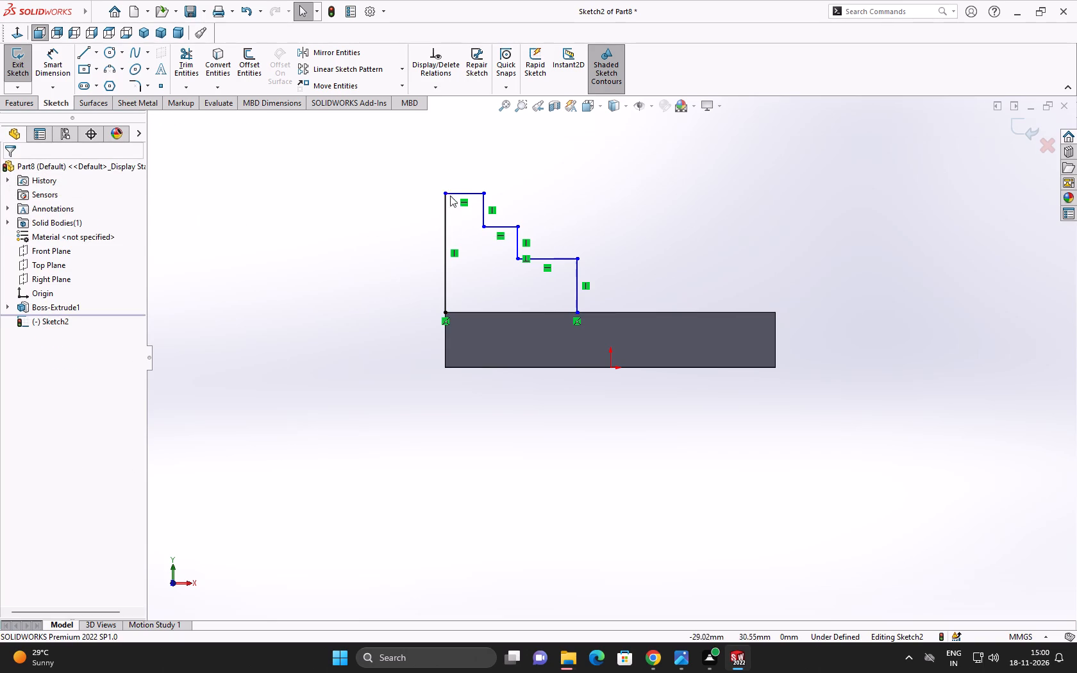
Dimension the stepped profile's top horizontal line to 10 mm.
left_click(53, 60)
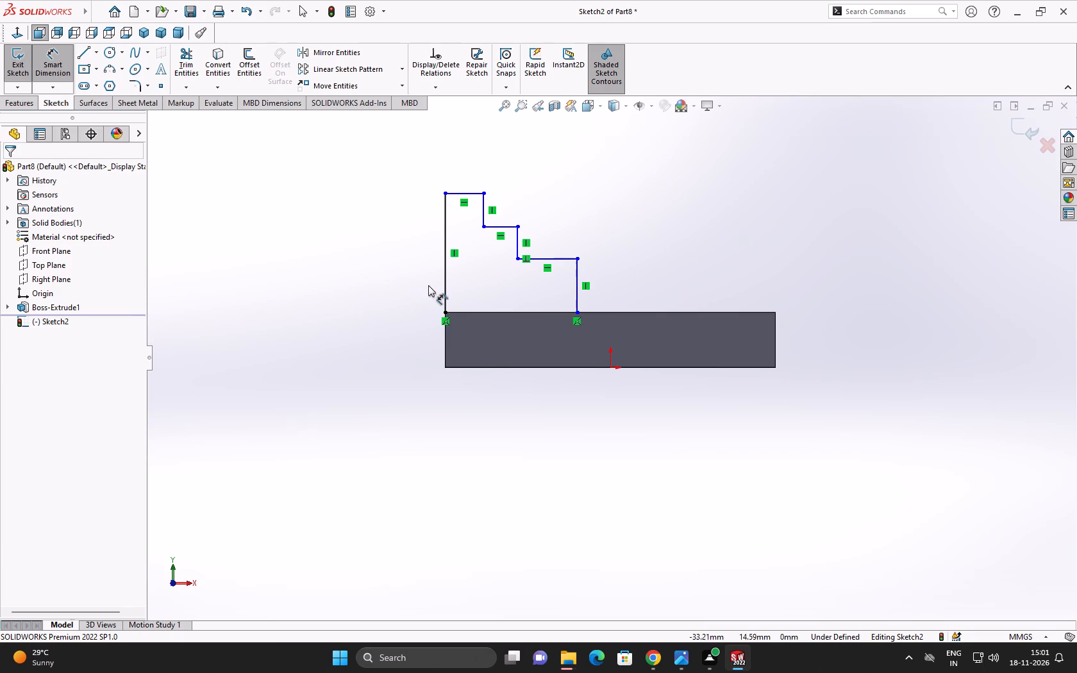
left_click(462, 193)
left_click(467, 163)
type("10")
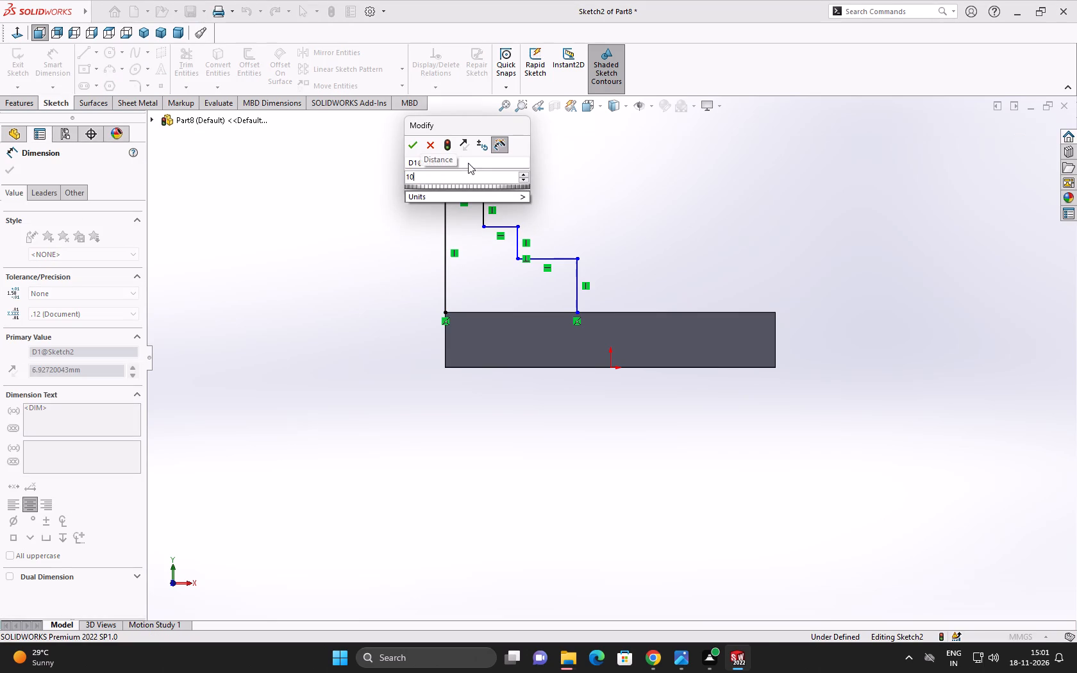
left_click(412, 145)
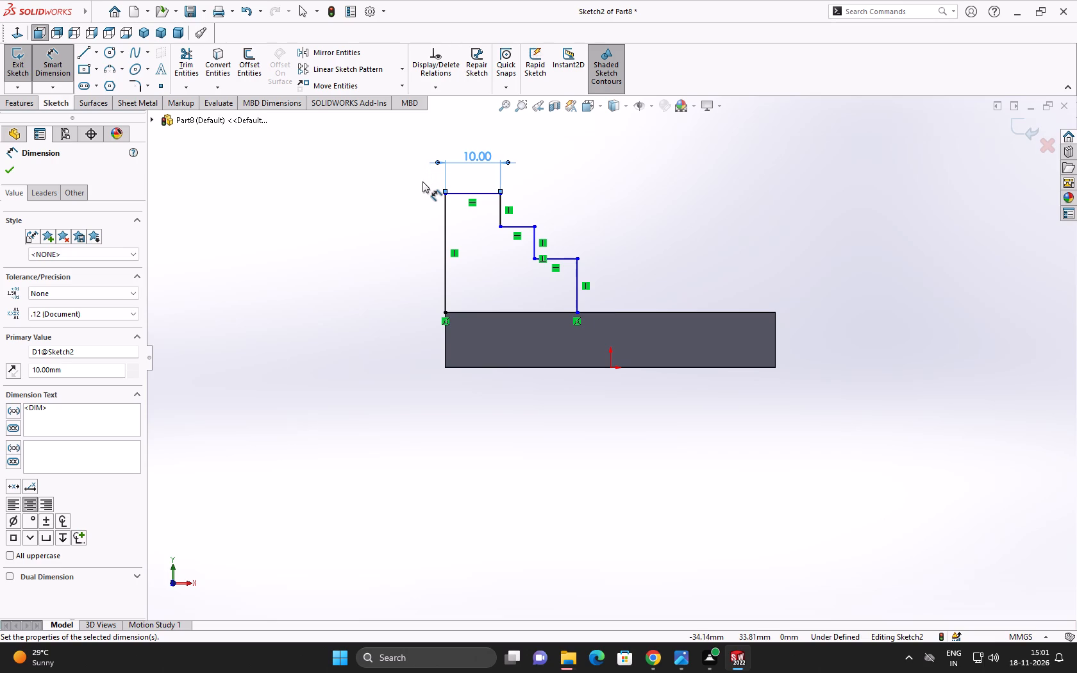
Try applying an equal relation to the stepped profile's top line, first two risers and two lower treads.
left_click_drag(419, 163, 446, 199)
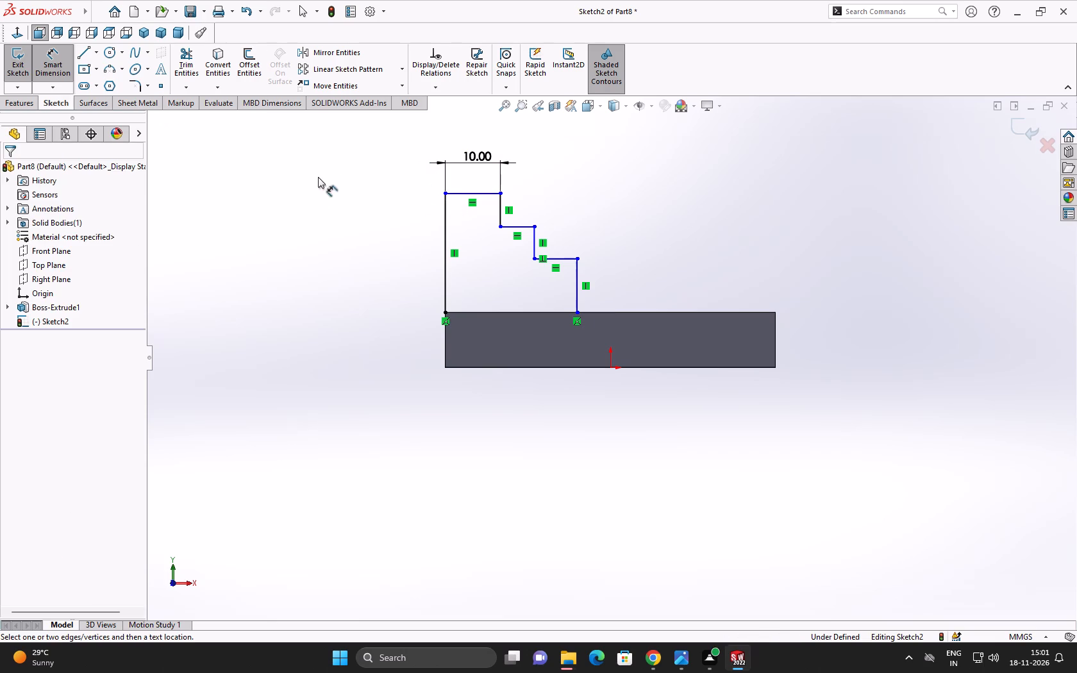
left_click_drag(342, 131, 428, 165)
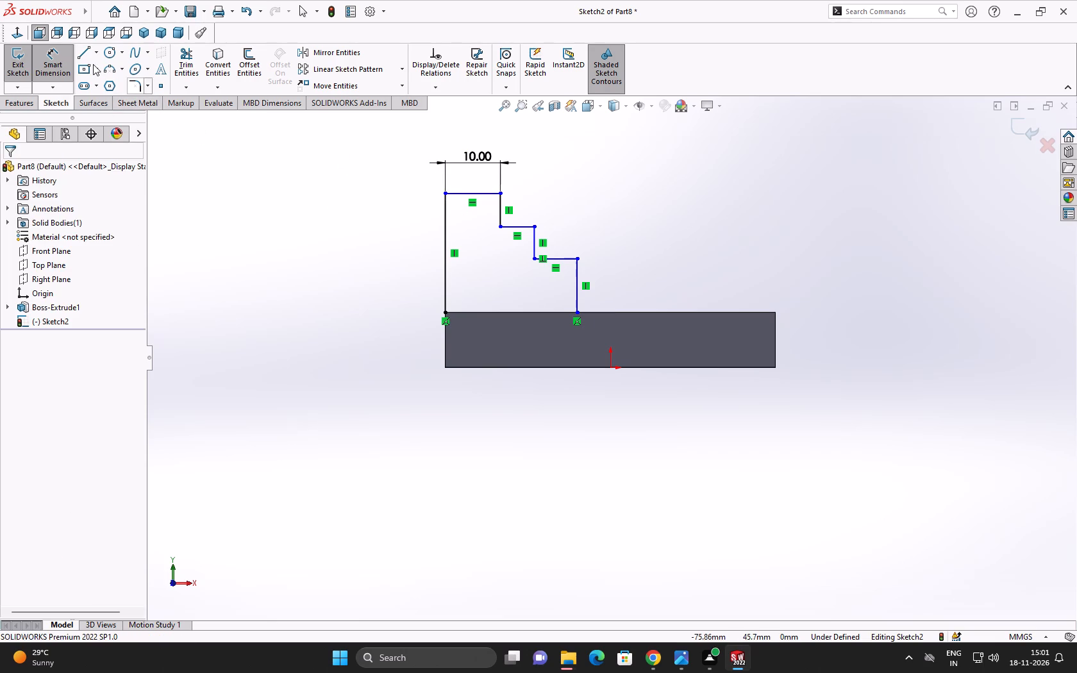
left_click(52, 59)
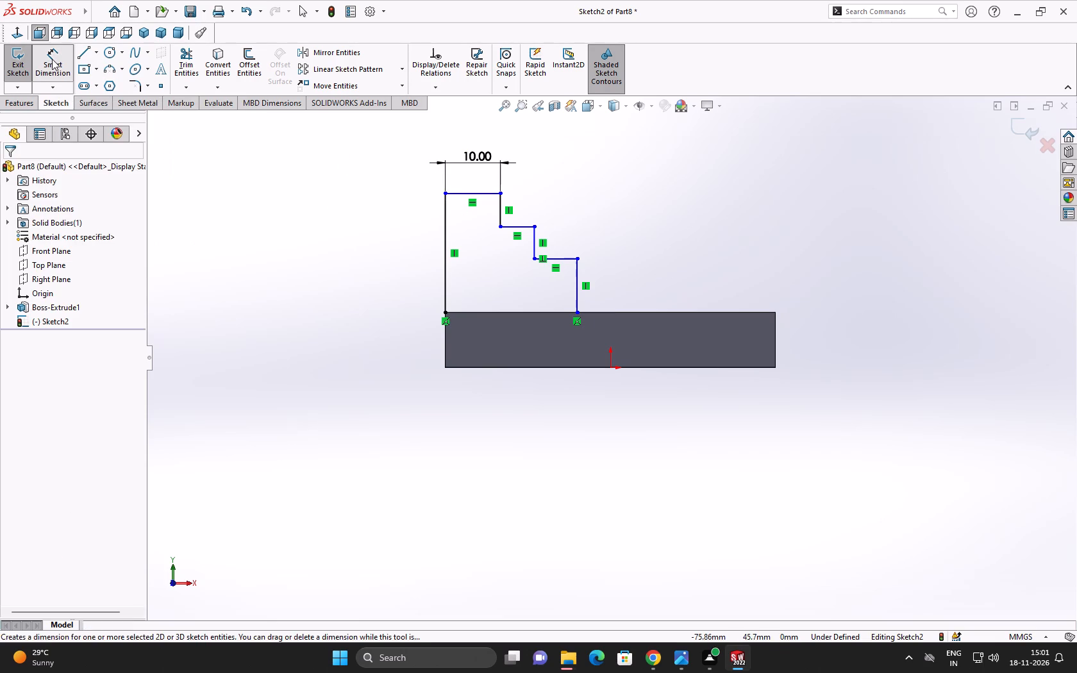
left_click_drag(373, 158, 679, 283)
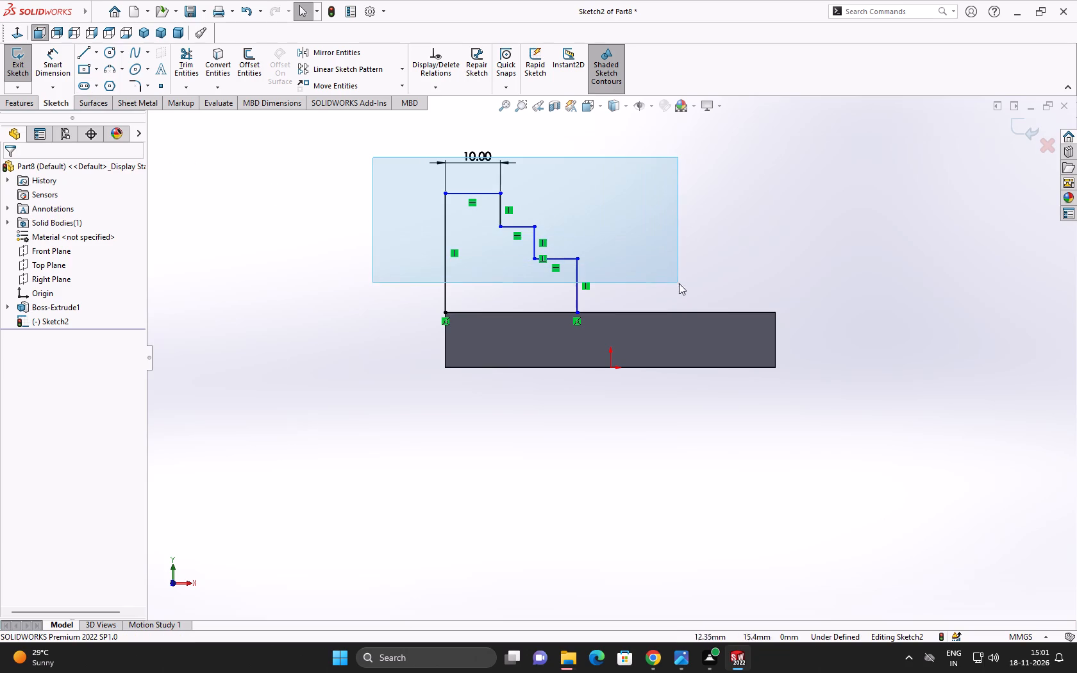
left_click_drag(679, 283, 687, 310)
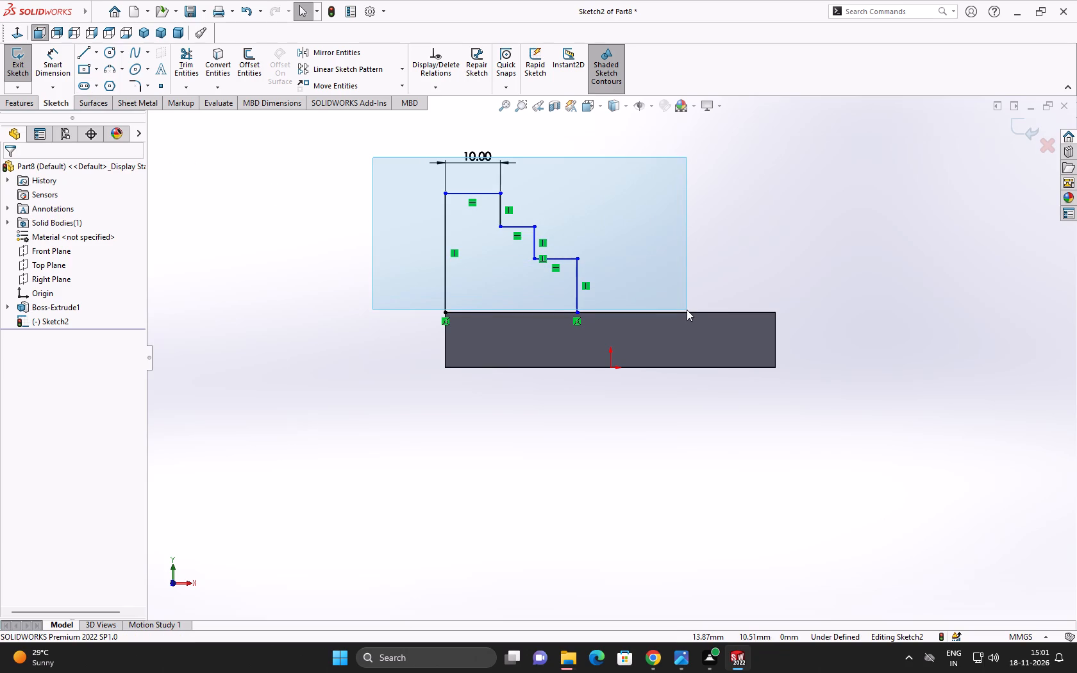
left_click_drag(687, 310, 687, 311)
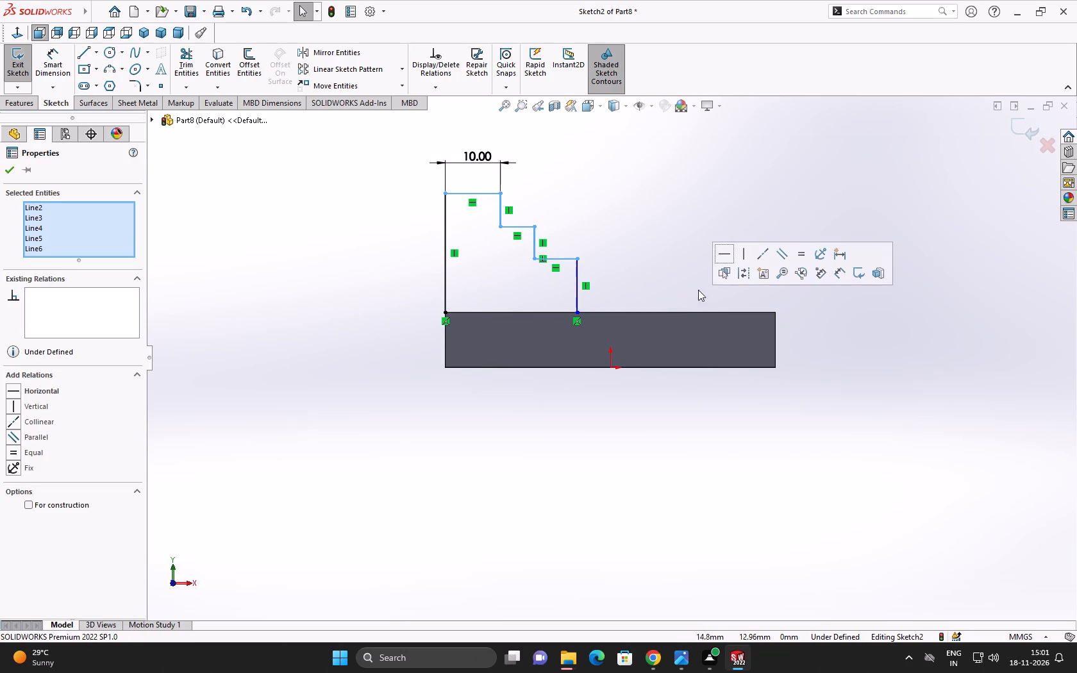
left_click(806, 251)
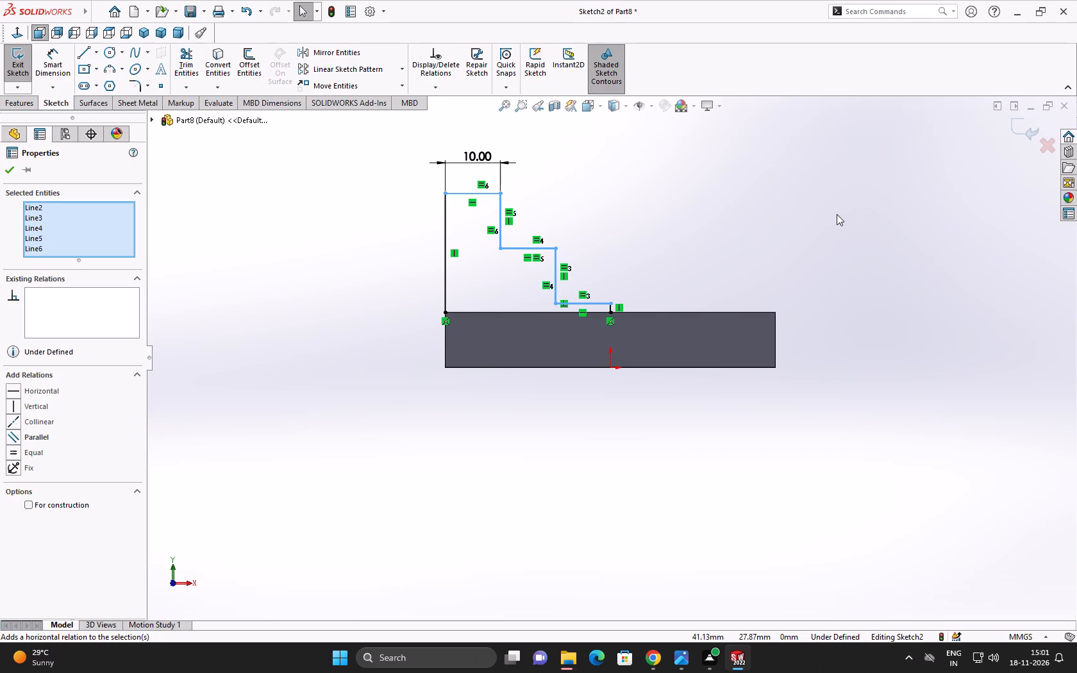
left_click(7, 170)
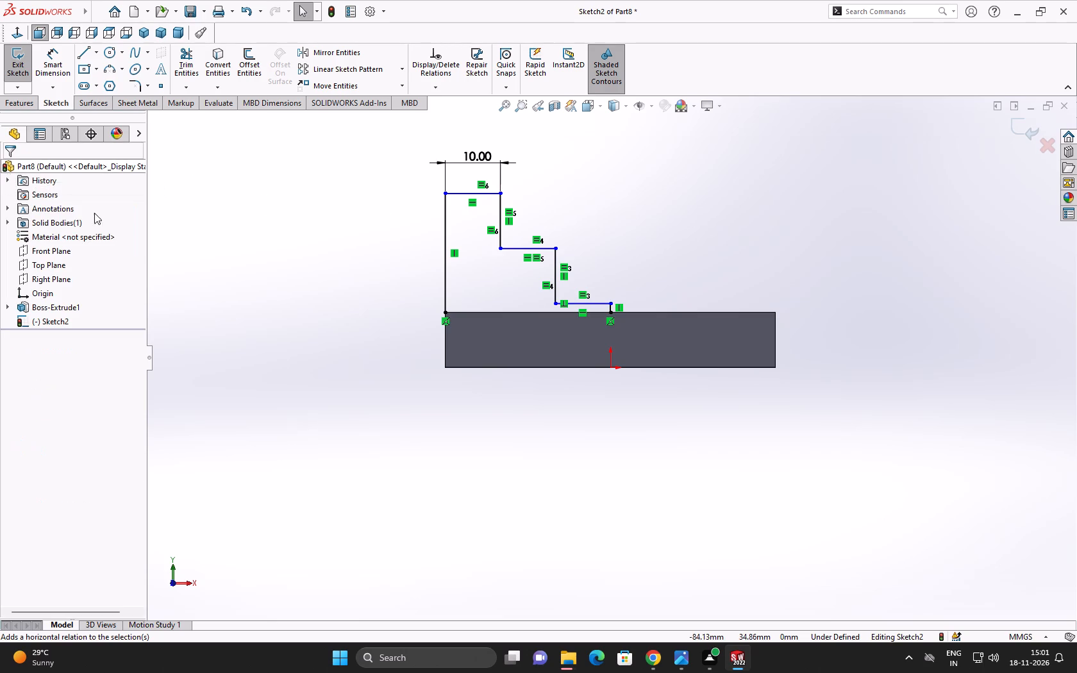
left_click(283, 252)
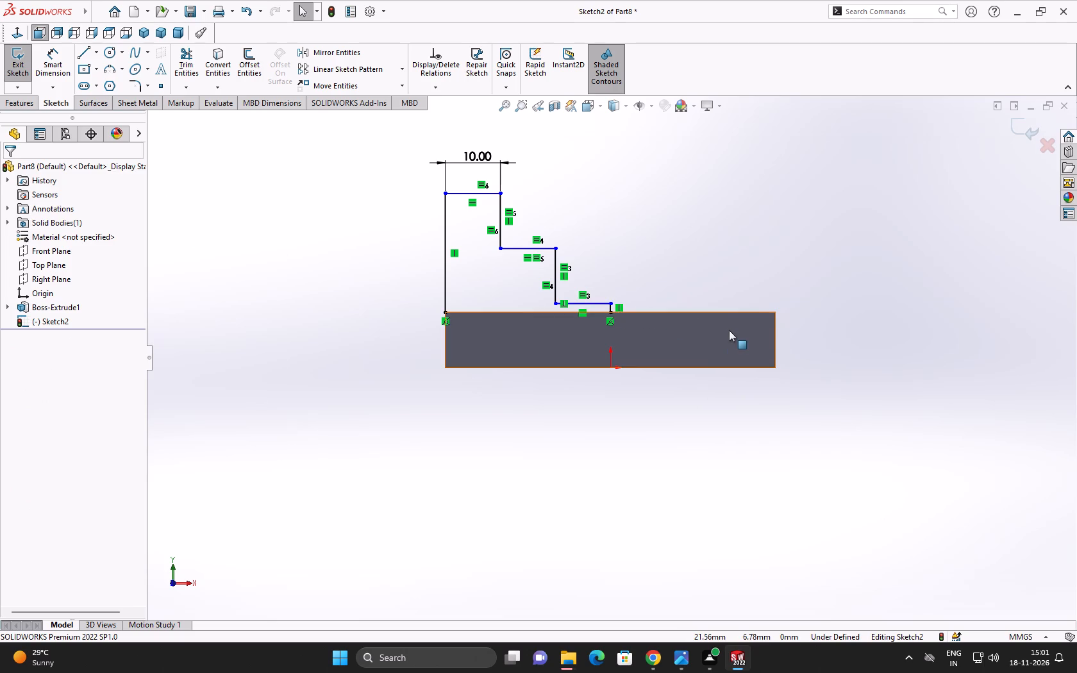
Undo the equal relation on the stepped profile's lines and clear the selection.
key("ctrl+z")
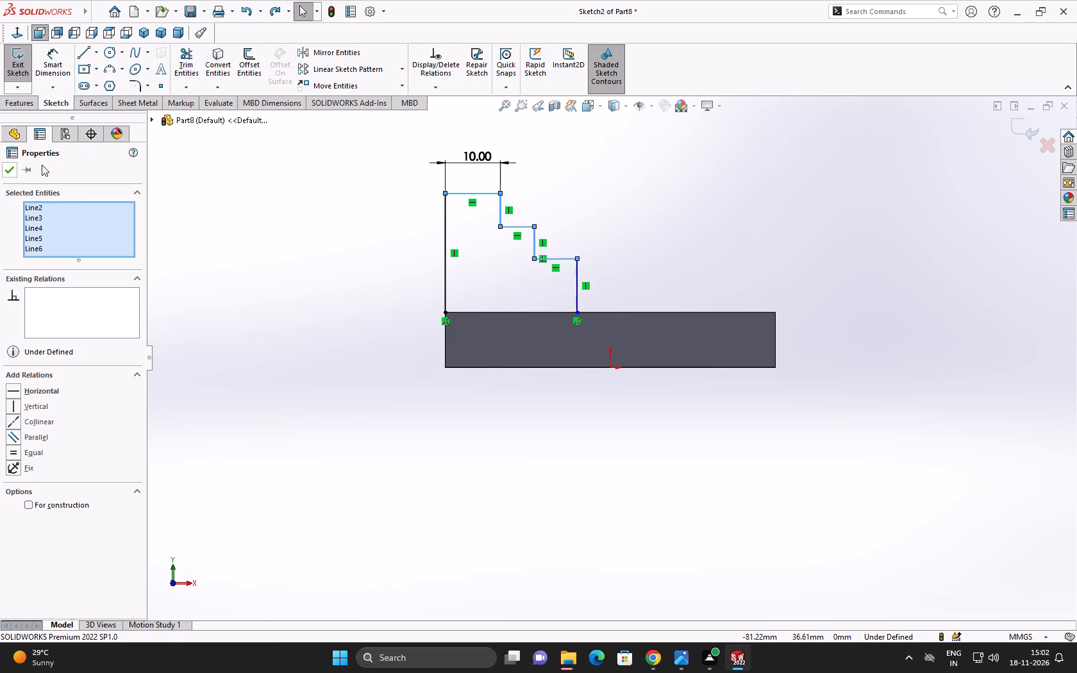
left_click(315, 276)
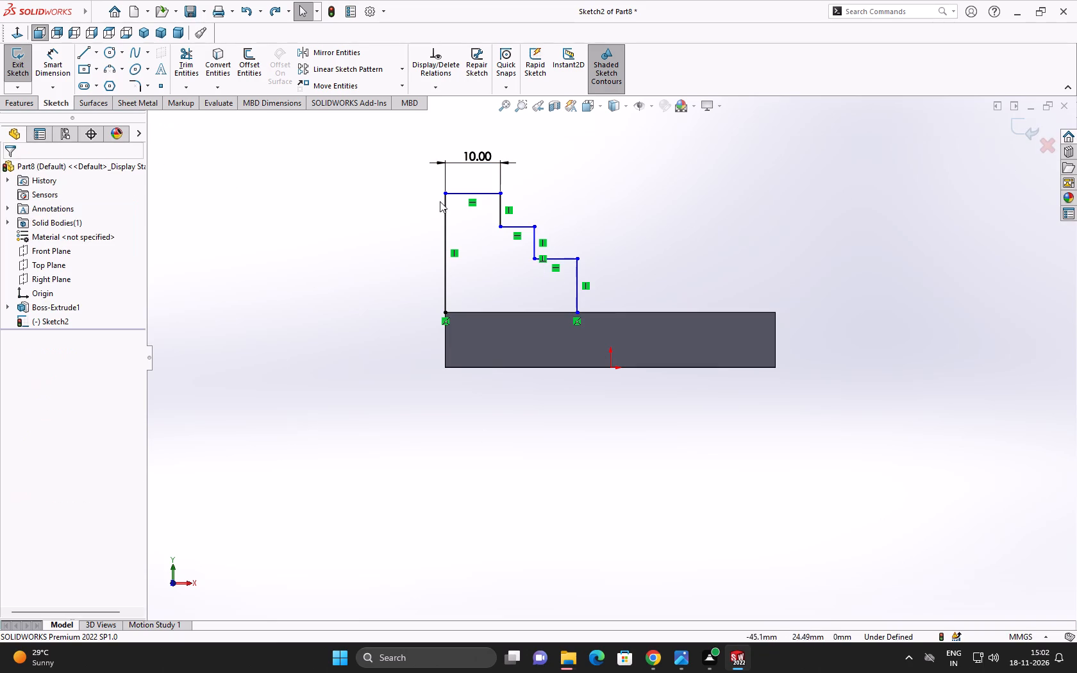
Dimension the stepped profile's first and second risers to 10 mm each.
left_click(48, 64)
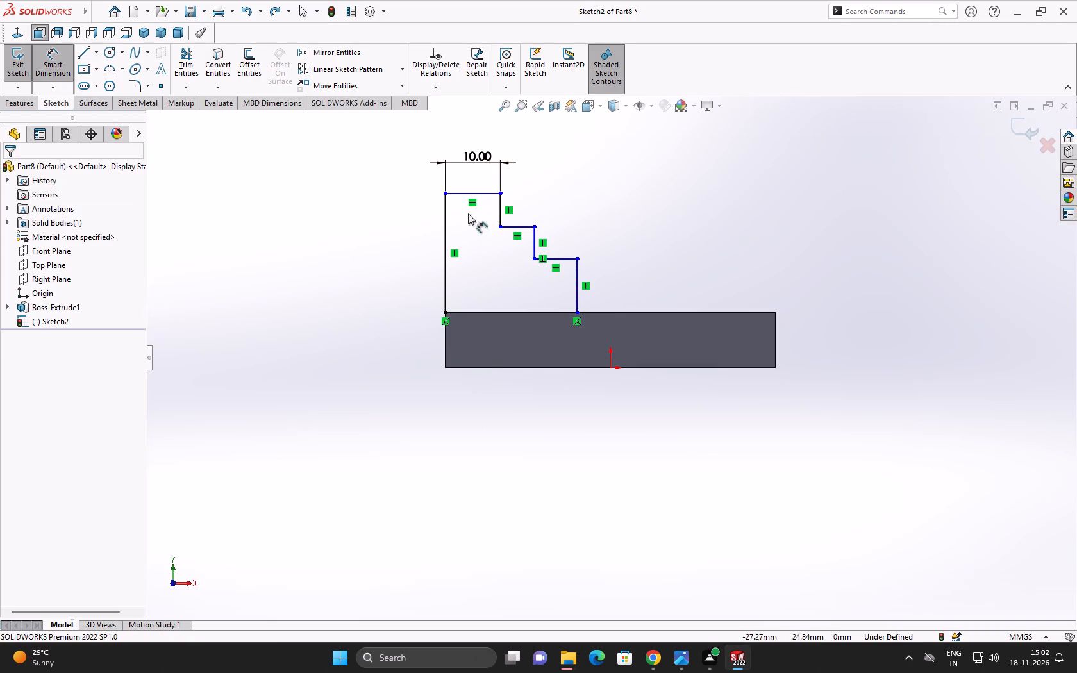
left_click(499, 210)
left_click(682, 197)
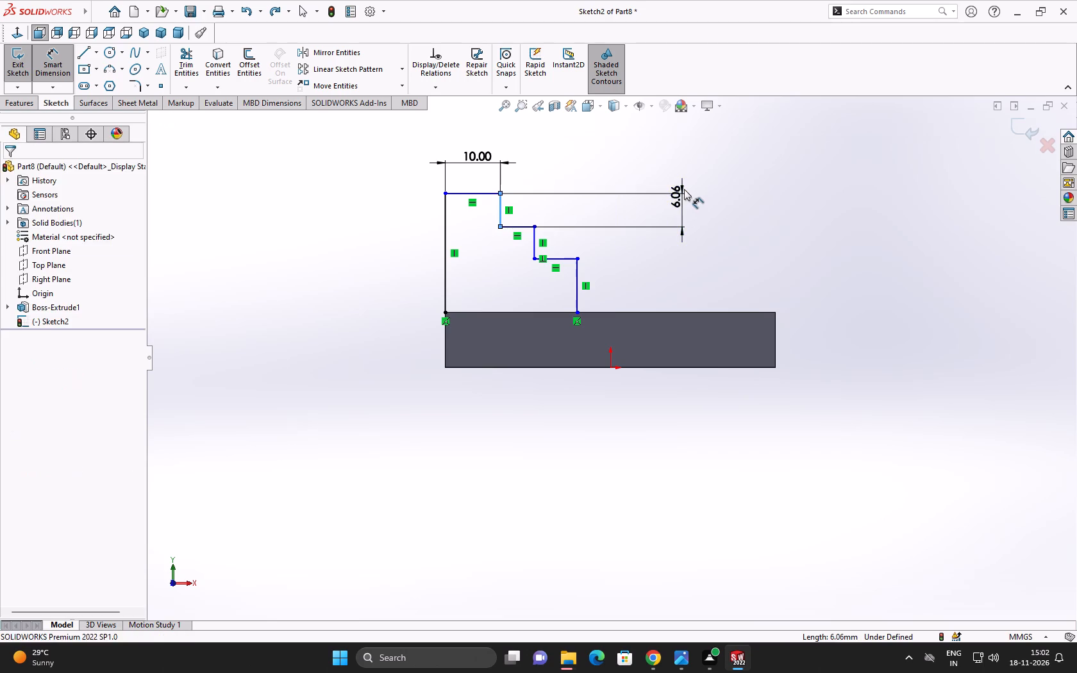
type("10")
left_click(625, 181)
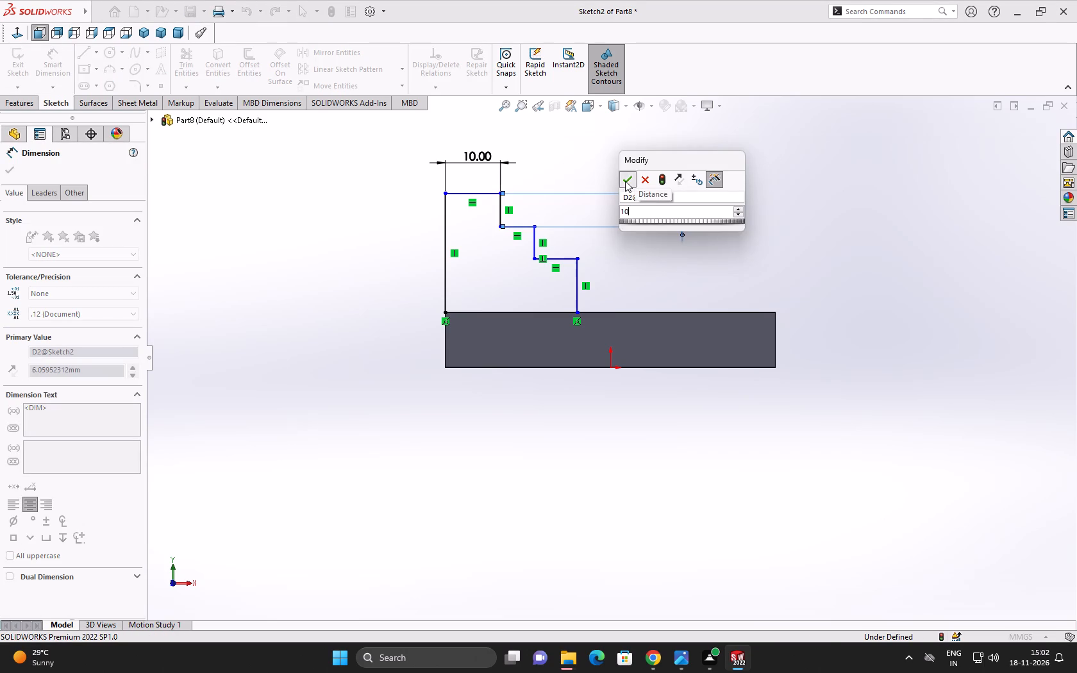
left_click(535, 260)
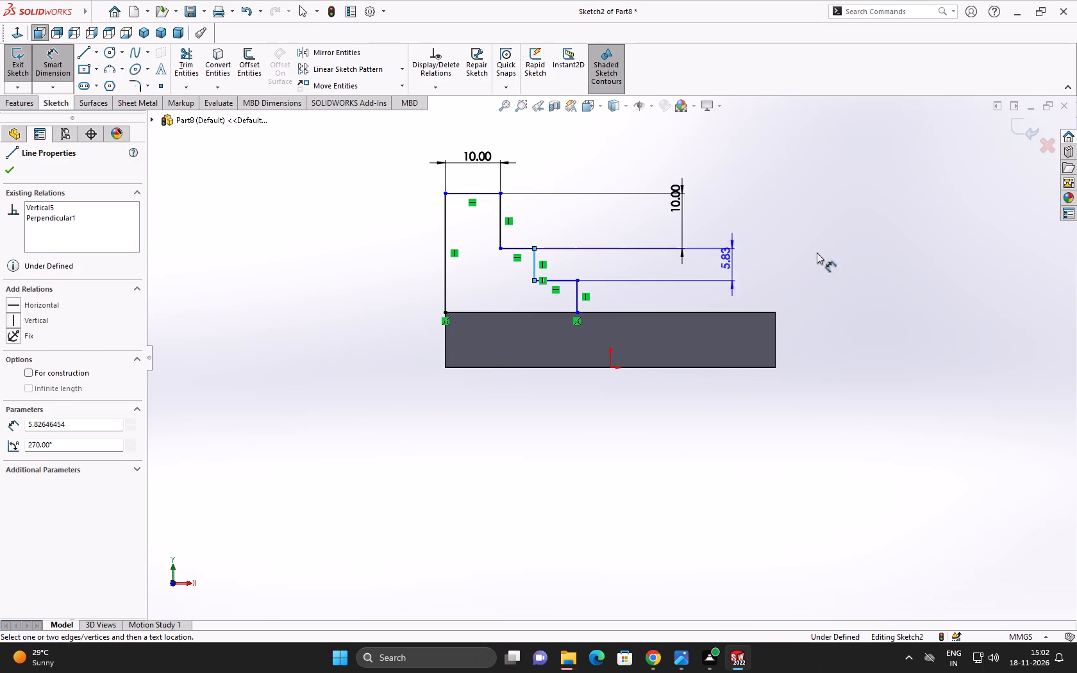
left_click(860, 246)
type("10")
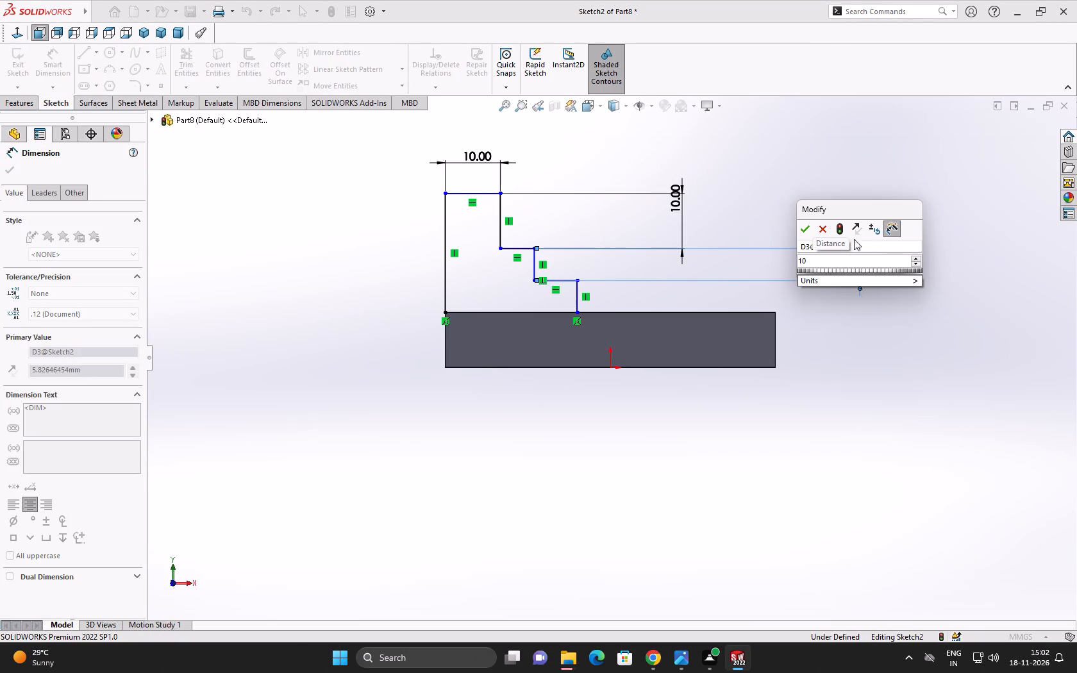
left_click(805, 233)
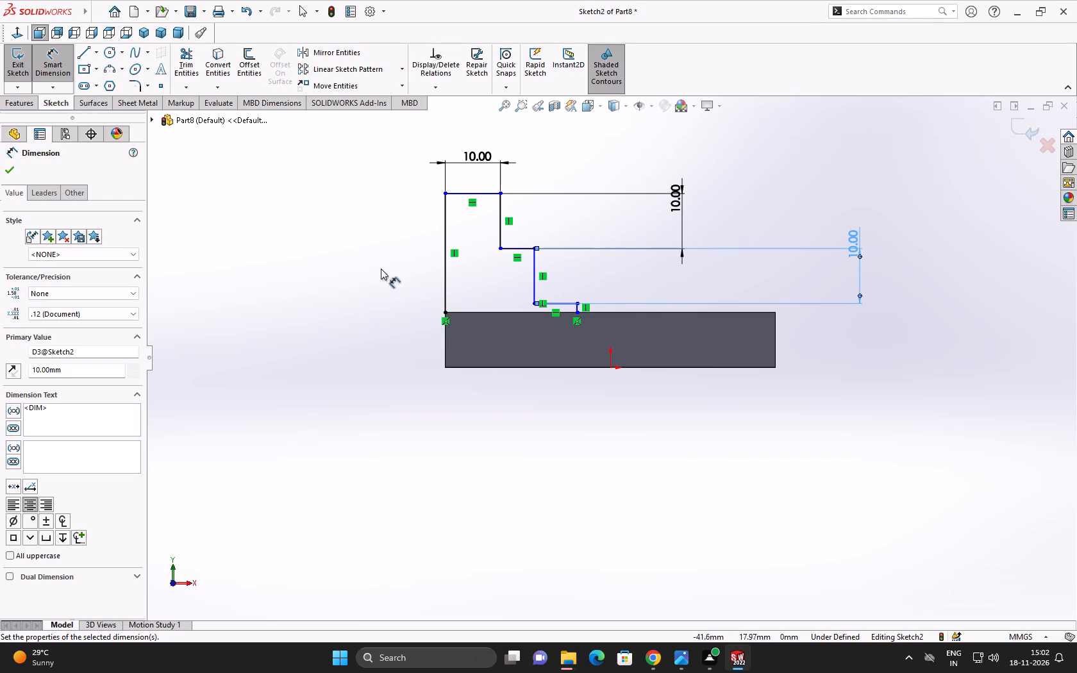
Dimension the stepped profile's long outer vertical line to 30 mm.
left_click(7, 174)
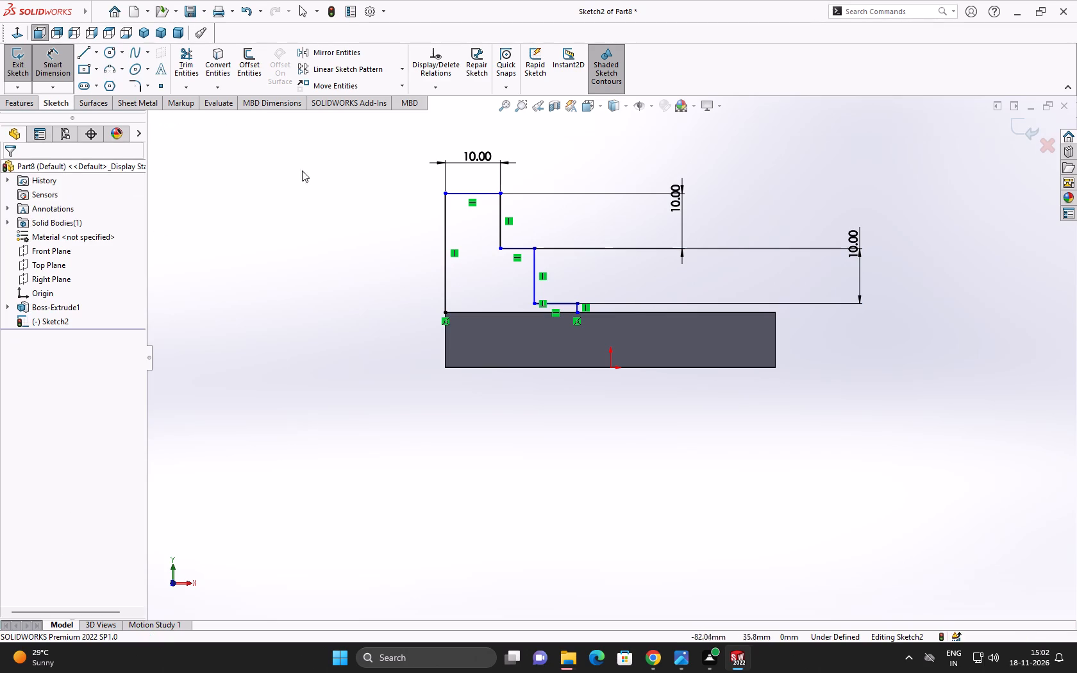
left_click(447, 216)
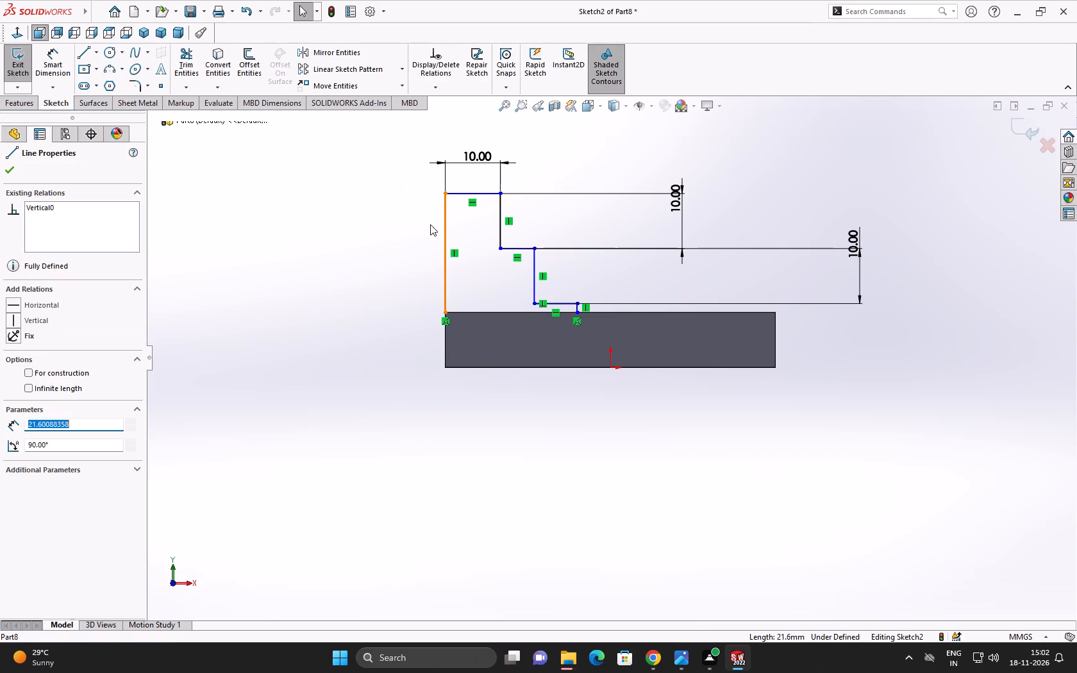
left_click(5, 167)
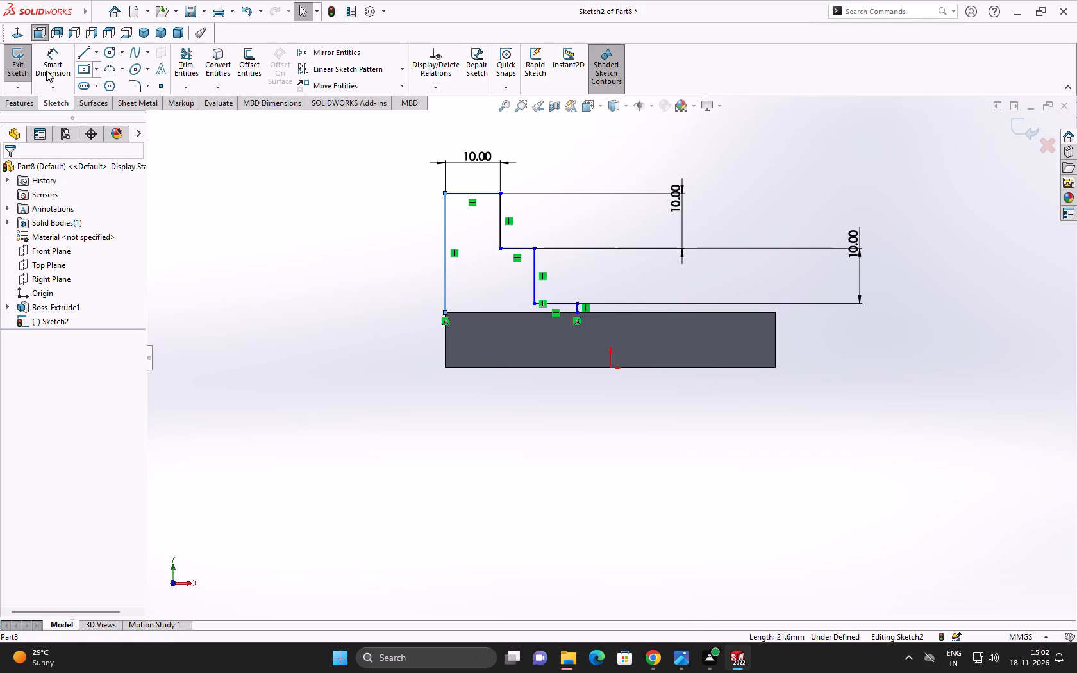
left_click(47, 67)
left_click(444, 216)
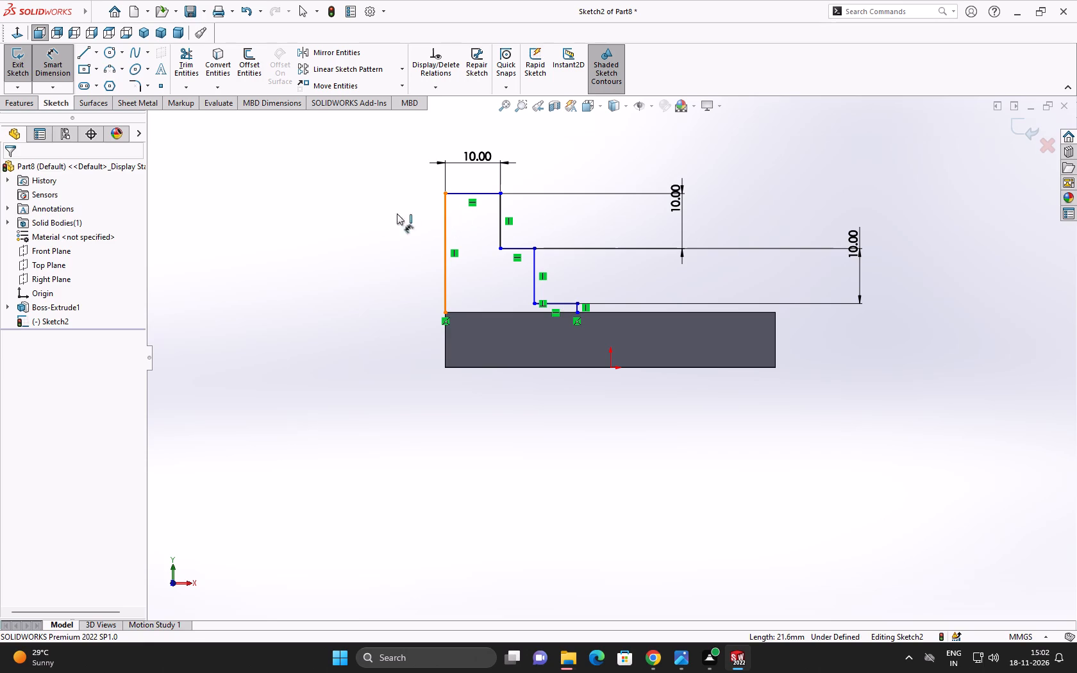
left_click(354, 213)
type("30")
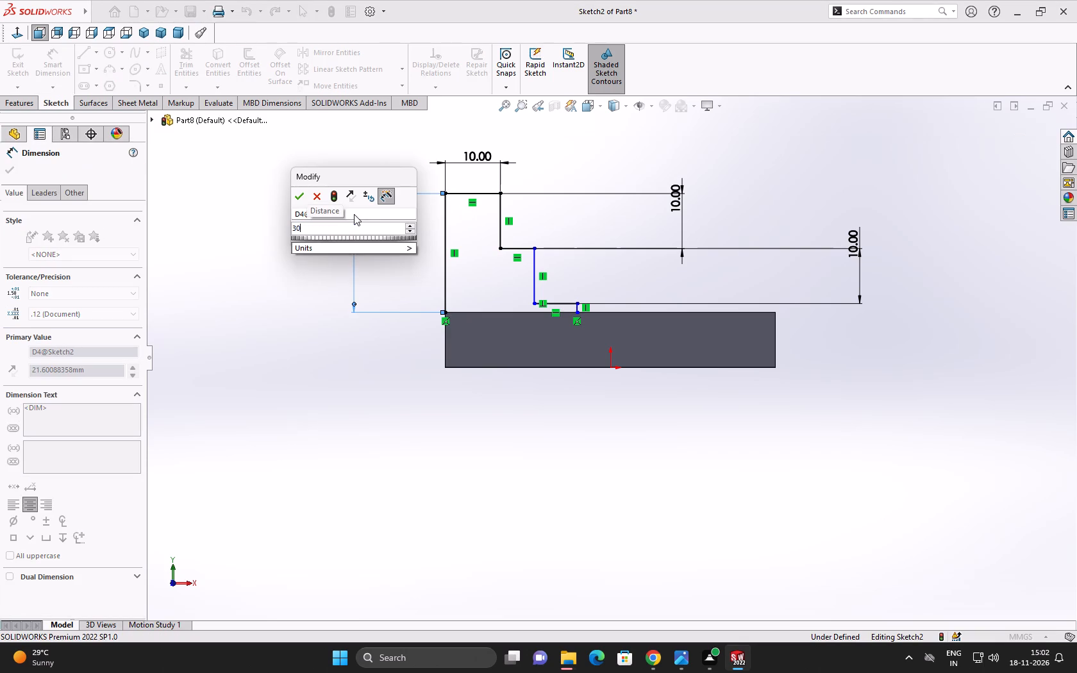
left_click(297, 190)
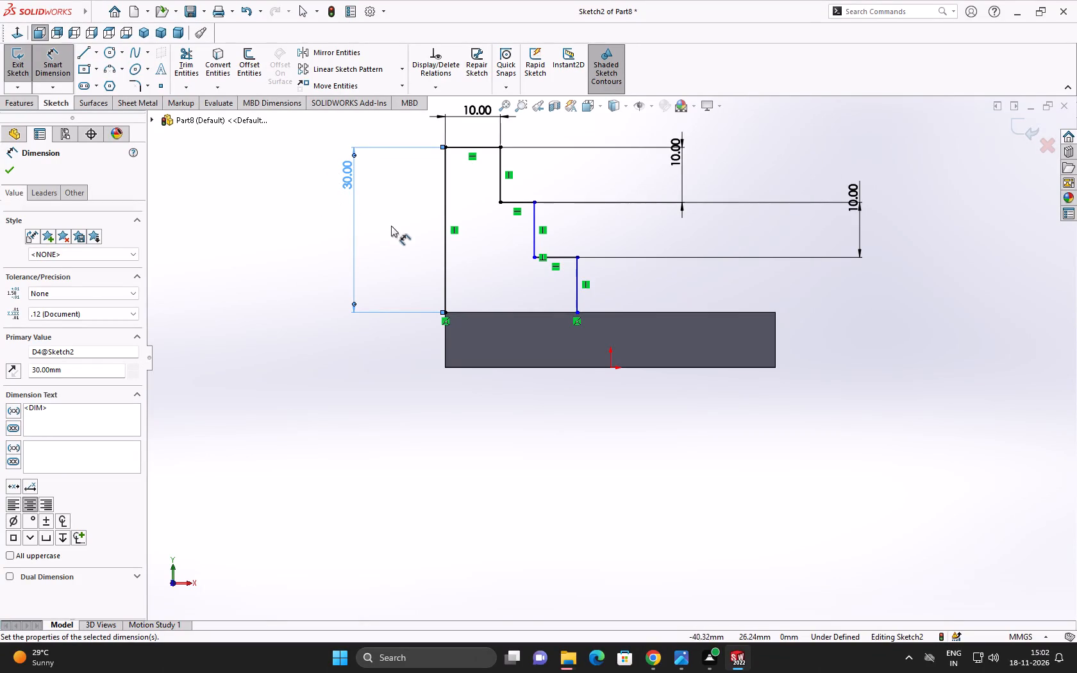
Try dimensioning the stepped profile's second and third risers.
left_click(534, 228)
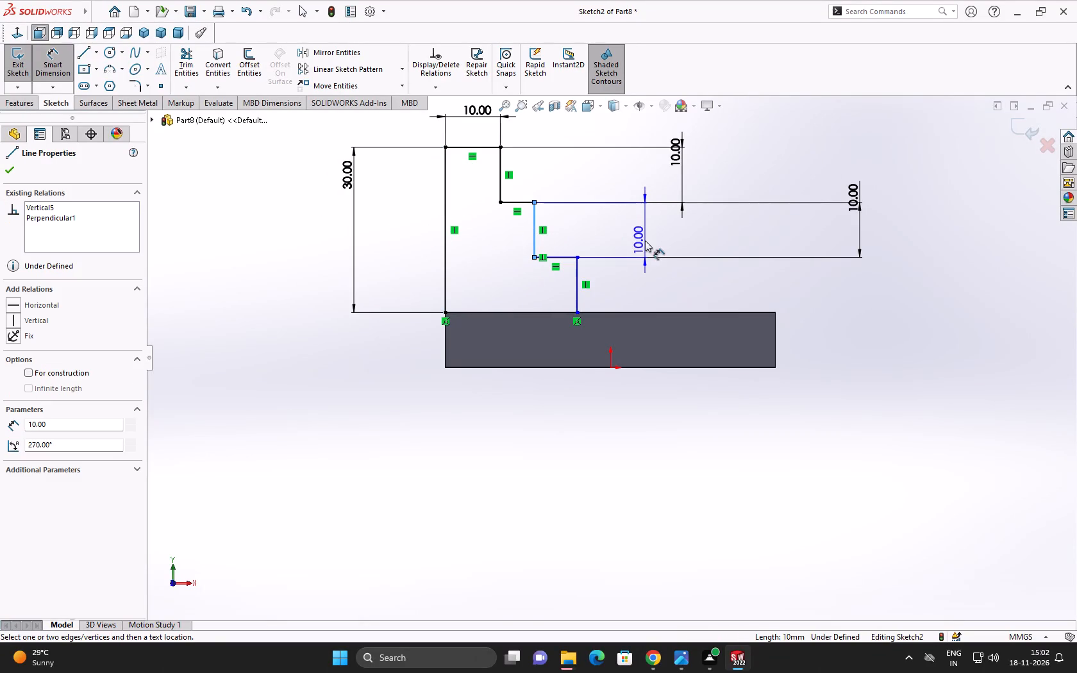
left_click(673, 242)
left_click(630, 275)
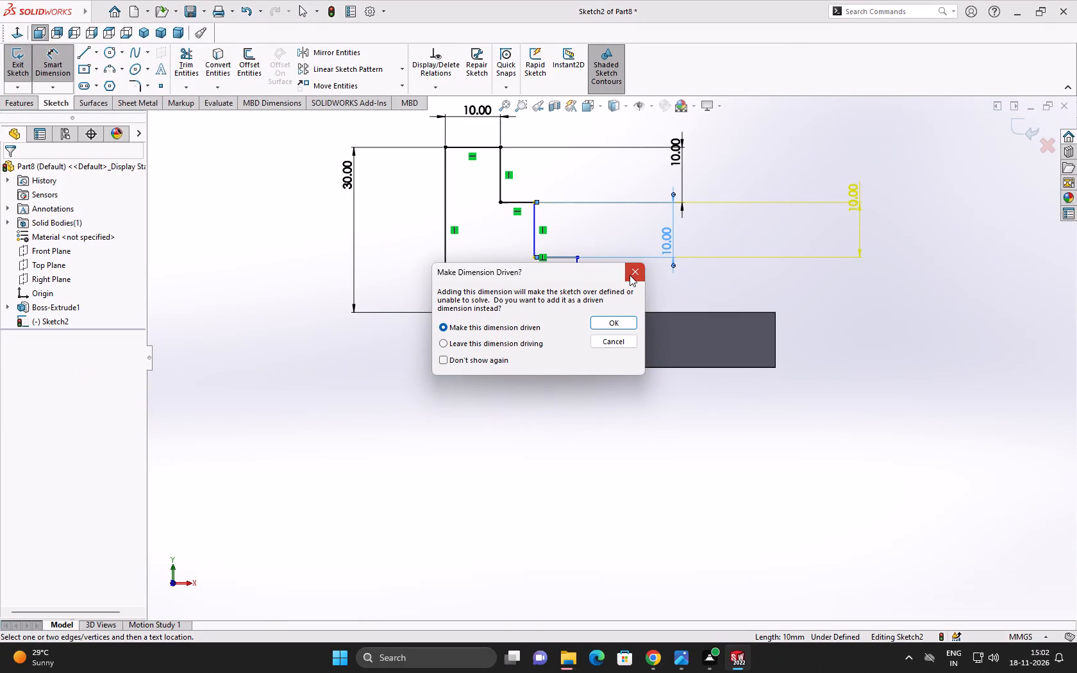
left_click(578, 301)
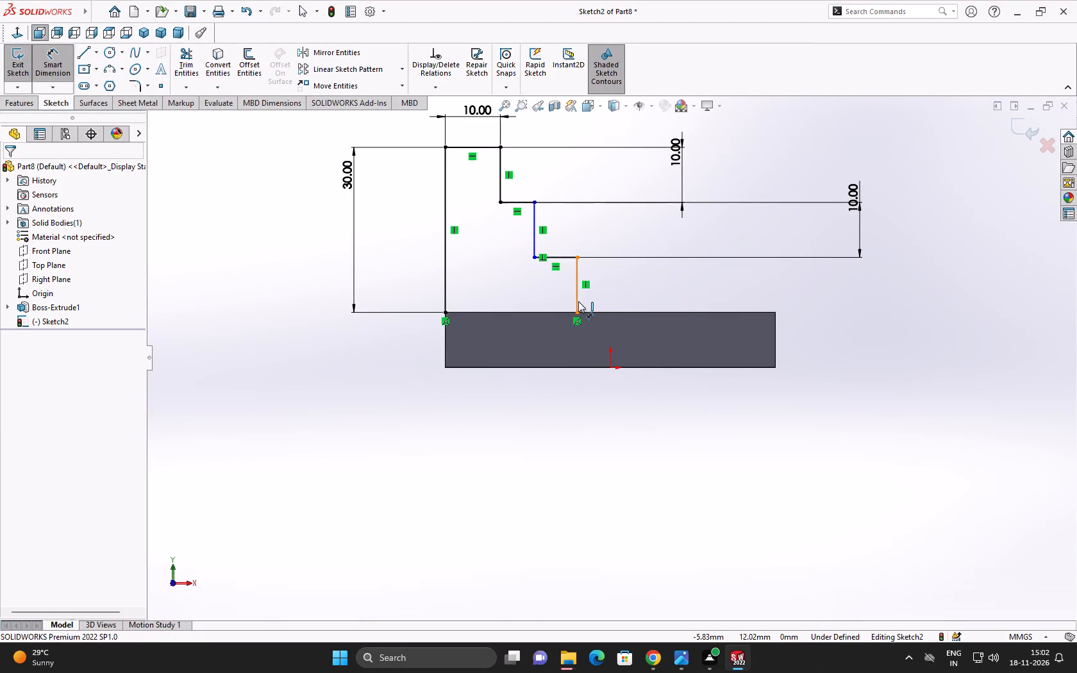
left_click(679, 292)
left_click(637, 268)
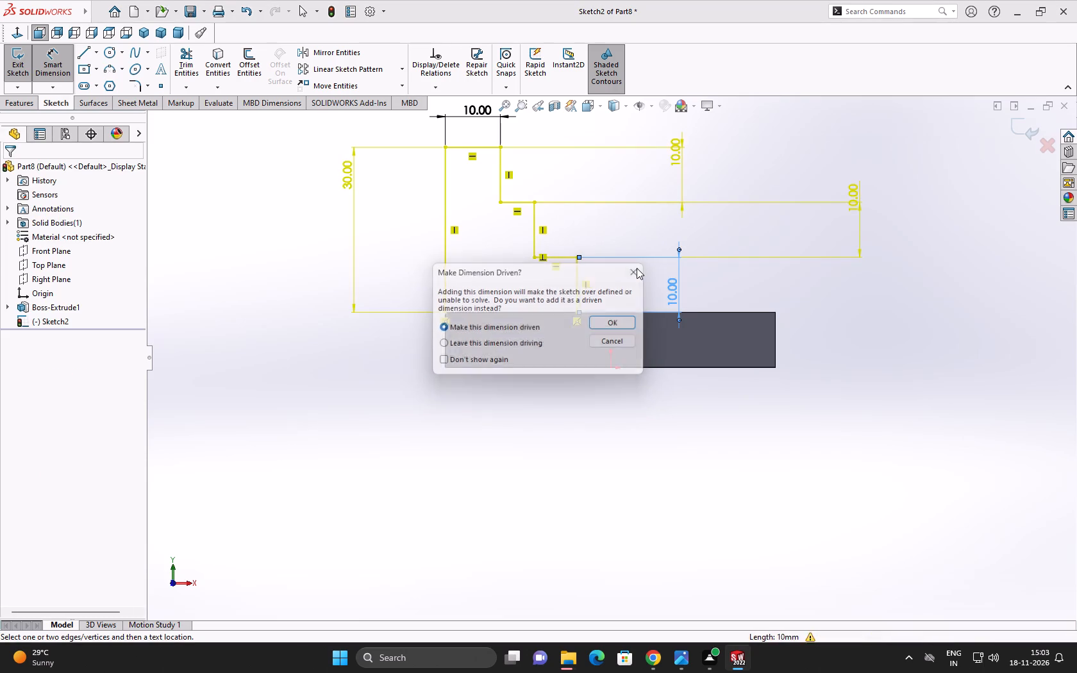
Dimension the stepped profile's two lower treads to 10 mm each.
left_click(522, 202)
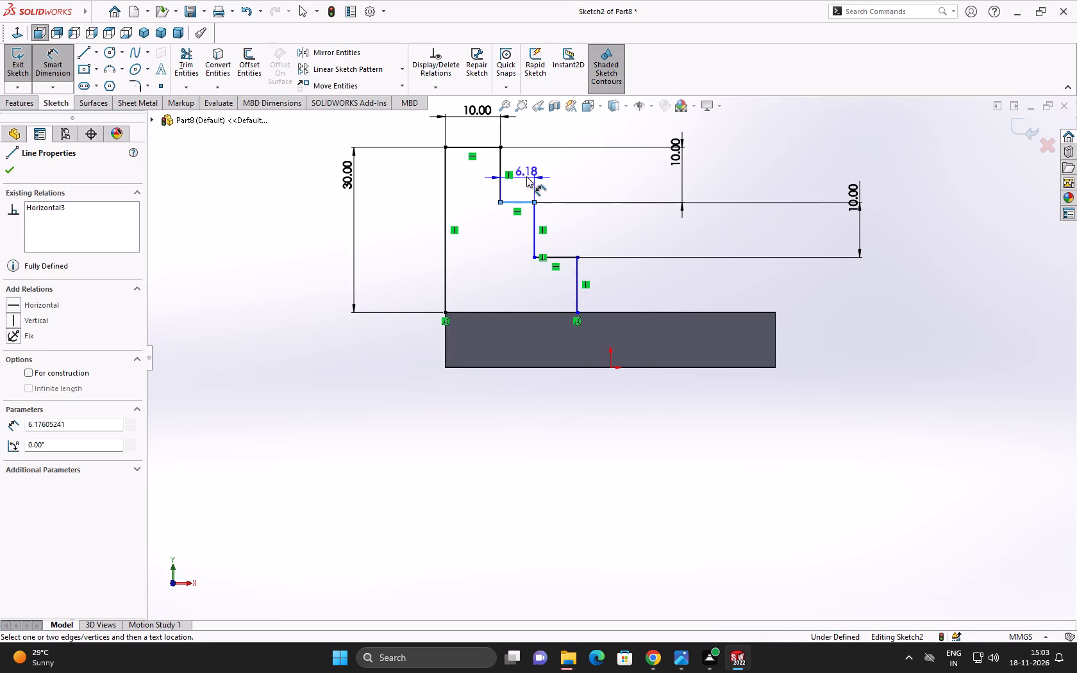
left_click(526, 174)
type("10")
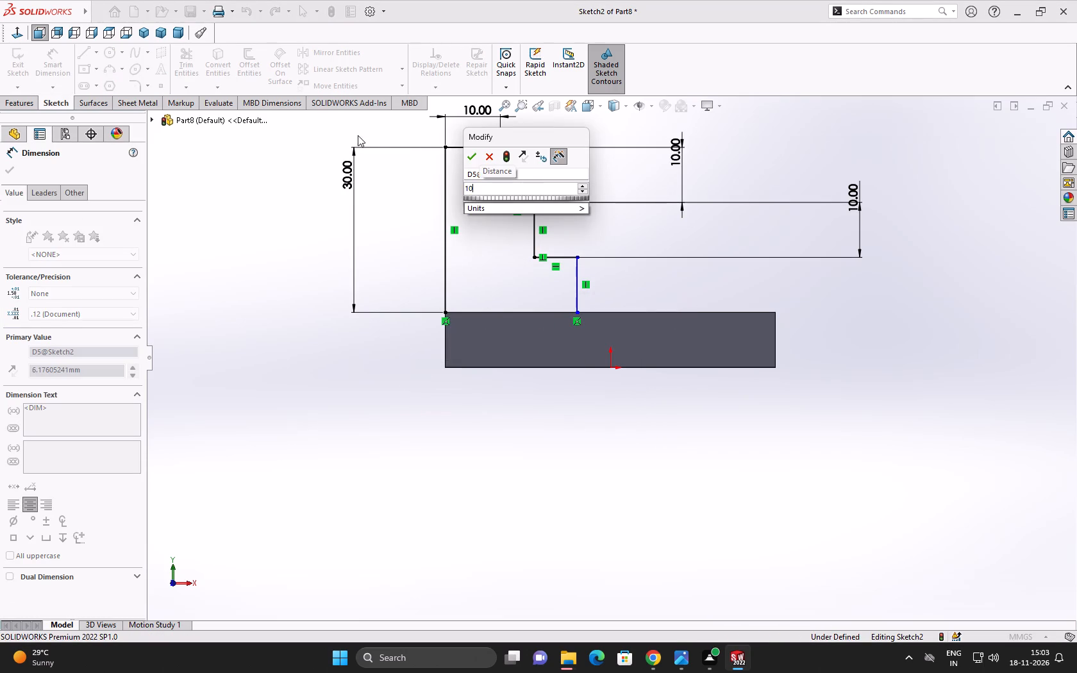
left_click(472, 159)
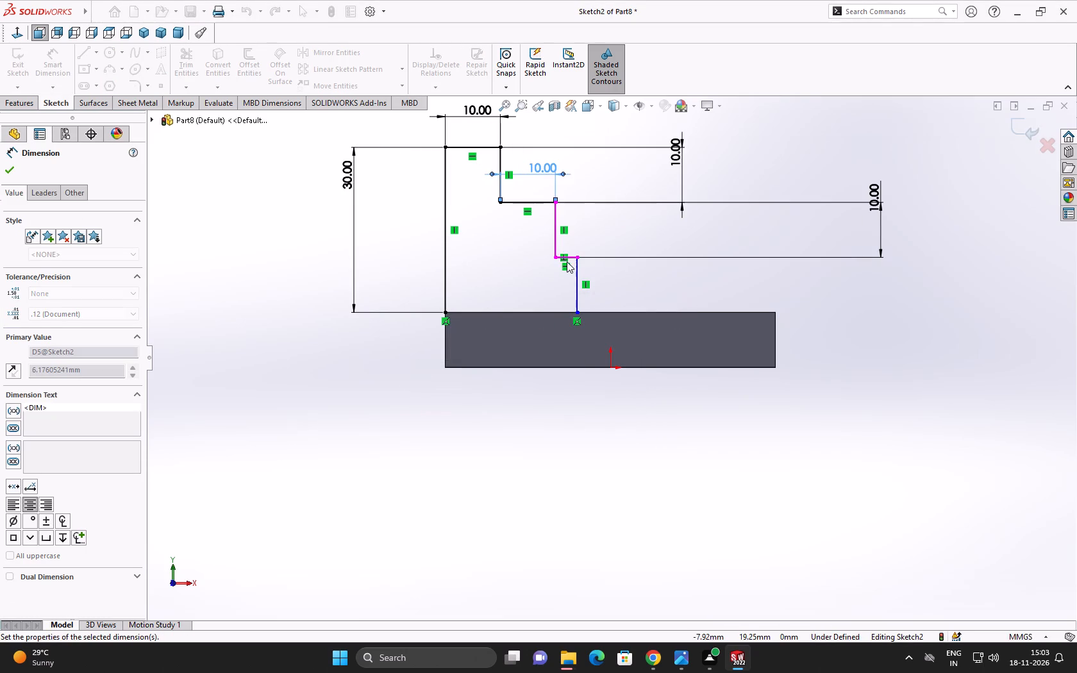
left_click(571, 259)
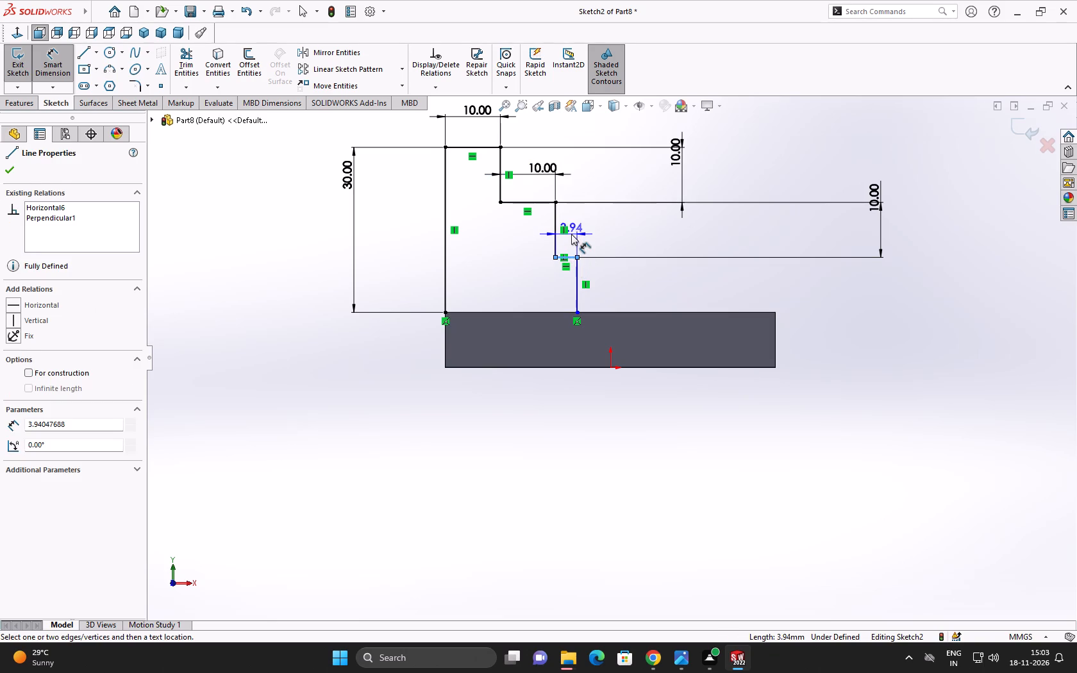
left_click(571, 234)
type("10")
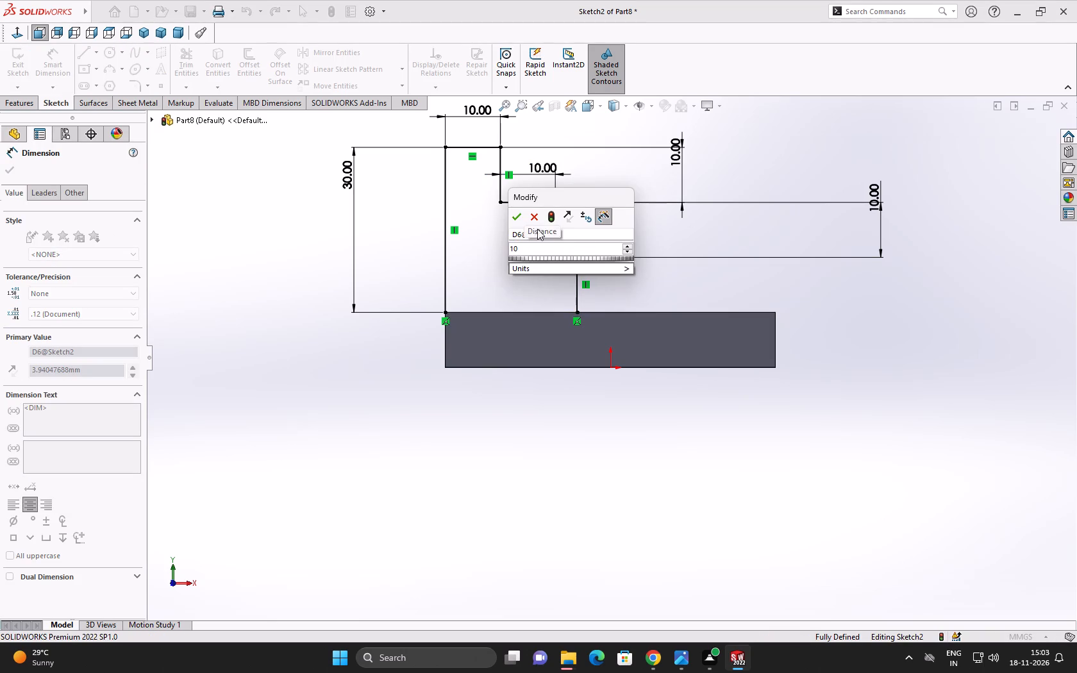
left_click(517, 219)
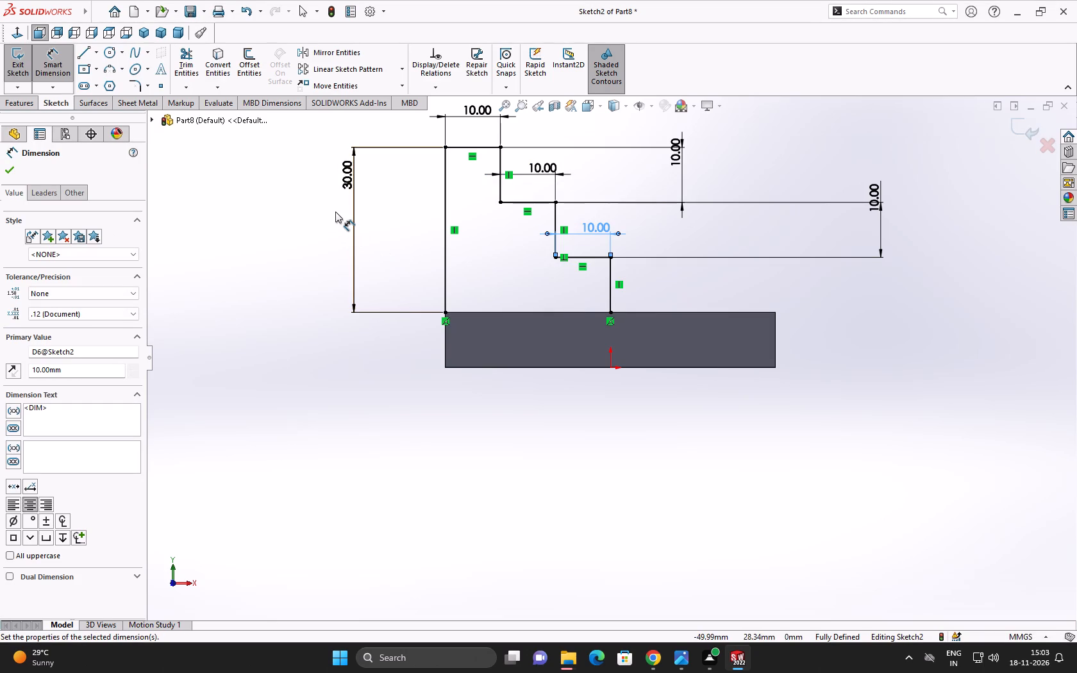
Extrude the open stepped profile as a 10 mm one-direction thin feature, reversed and Up To Surface at the base block's back face.
middle_click_drag(284, 209, 283, 244)
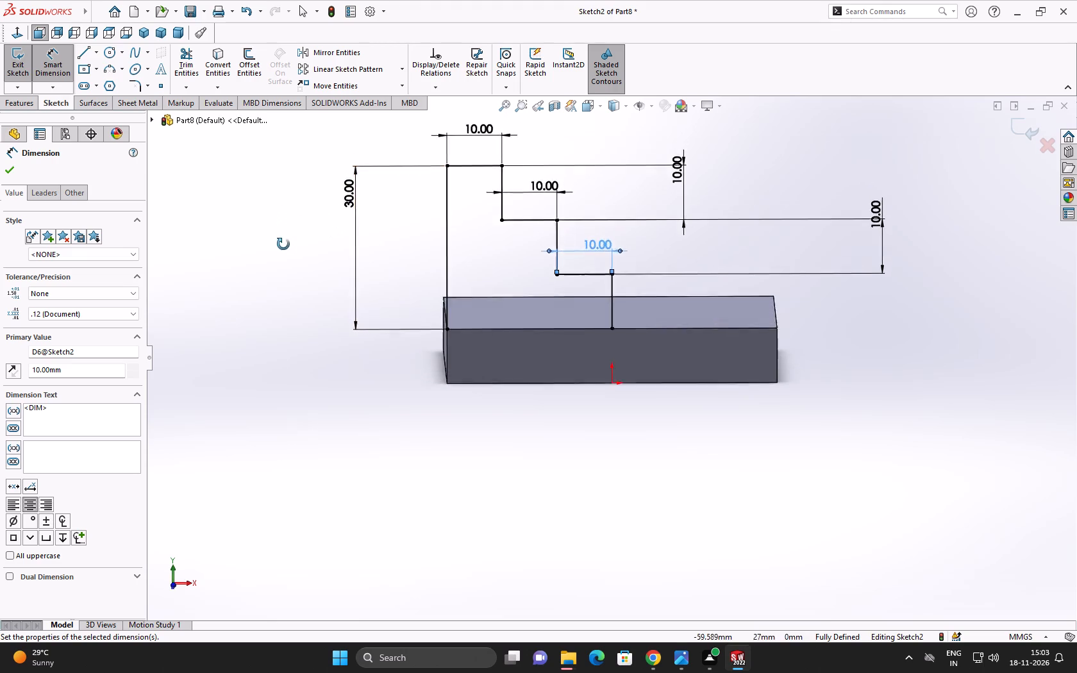
middle_click_drag(283, 244, 271, 308)
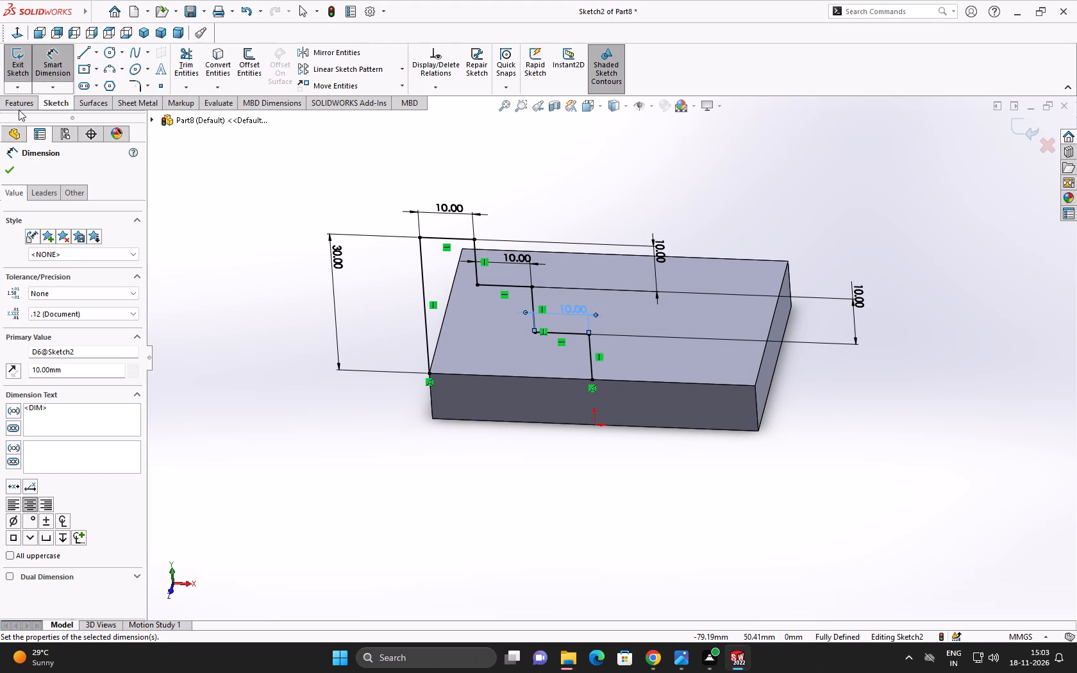
left_click(19, 110)
left_click(19, 75)
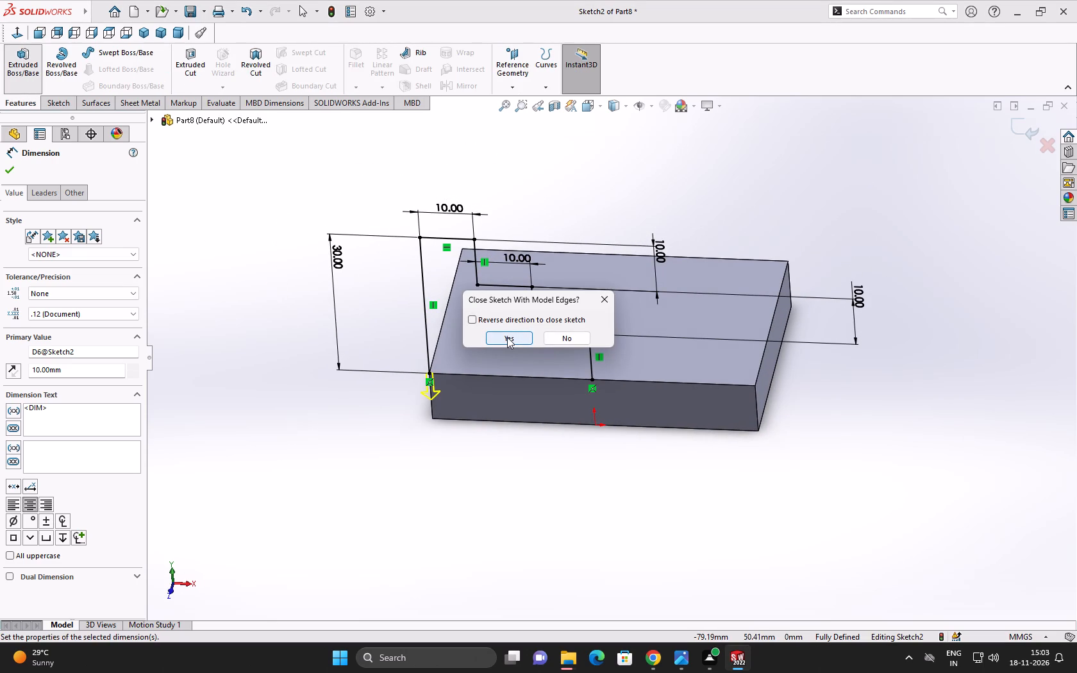
left_click(606, 303)
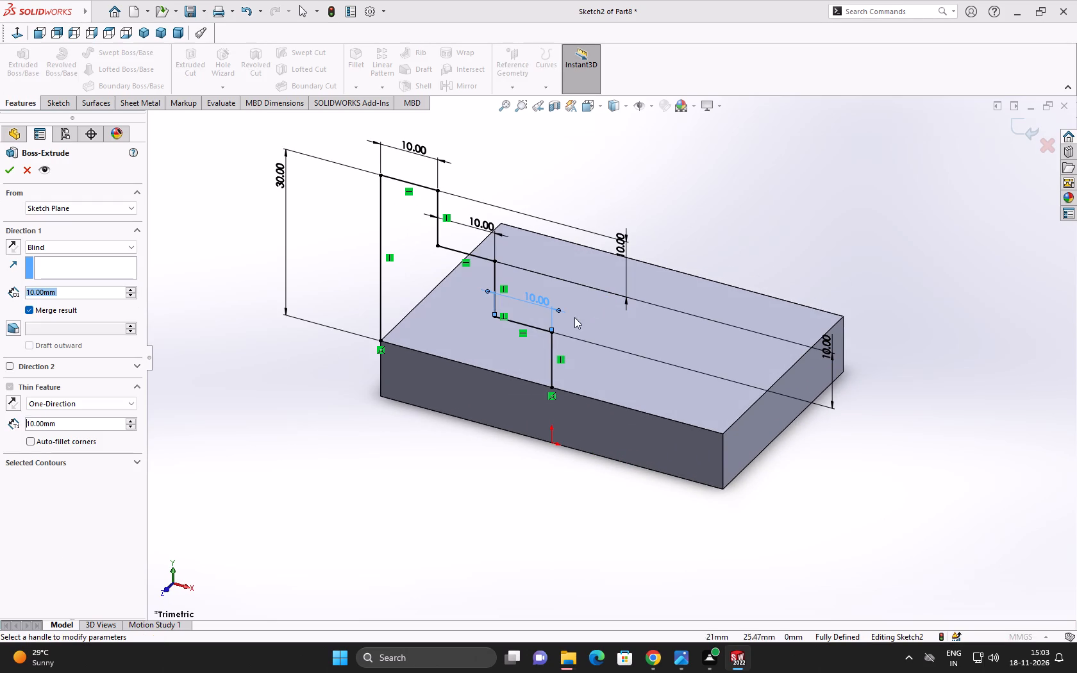
left_click(10, 245)
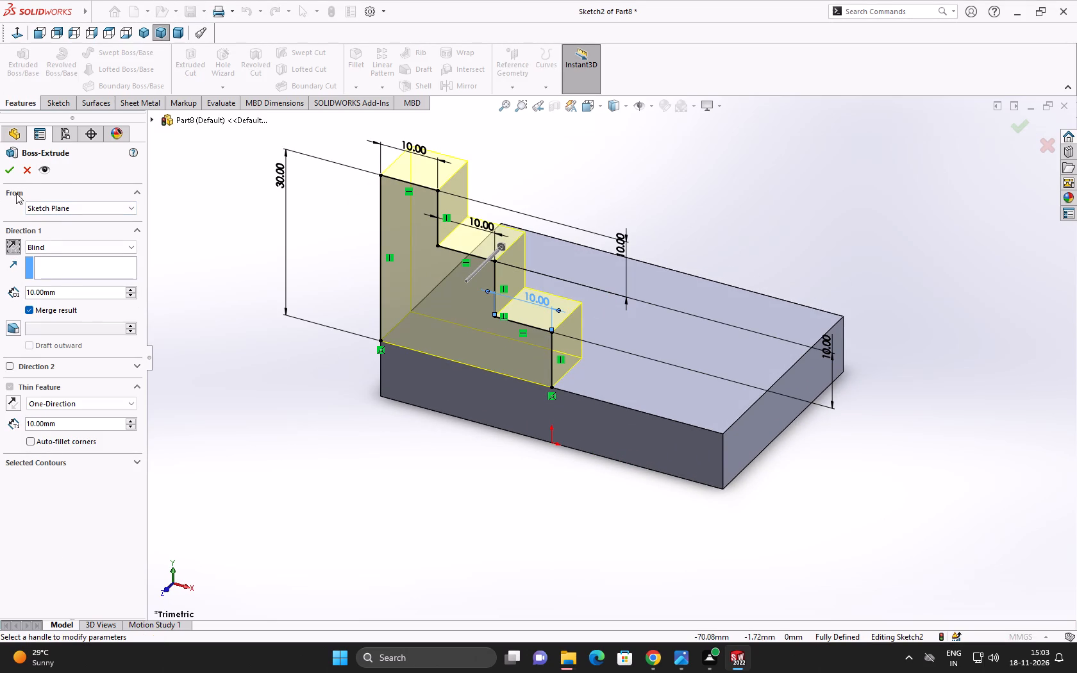
left_click(52, 246)
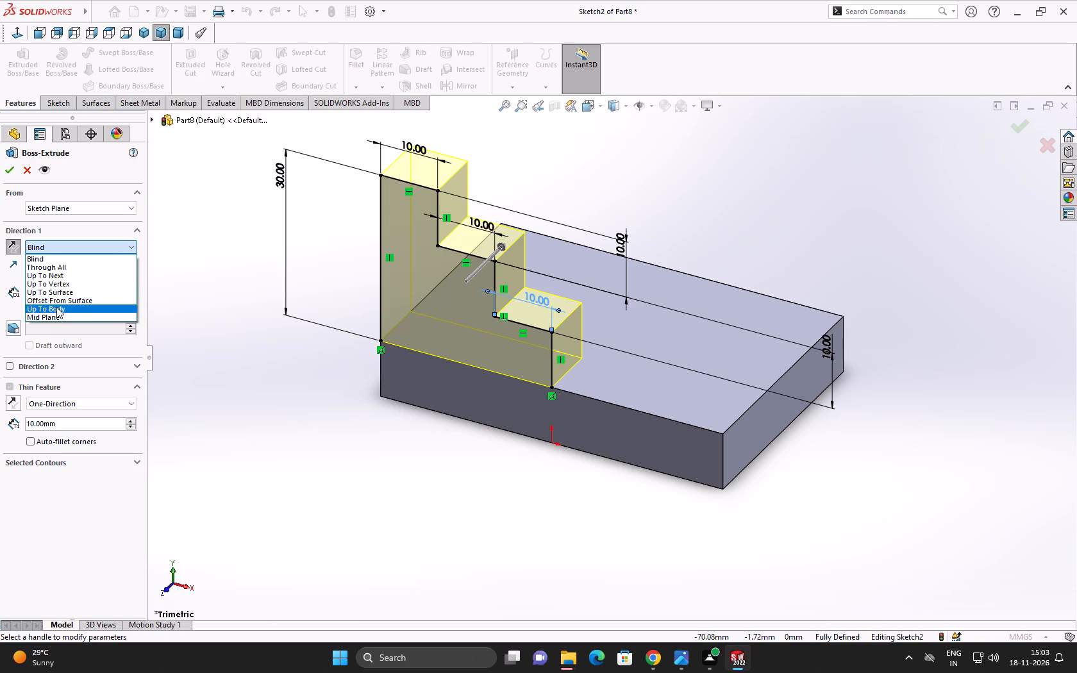
left_click(59, 293)
middle_click_drag(705, 186, 648, 350)
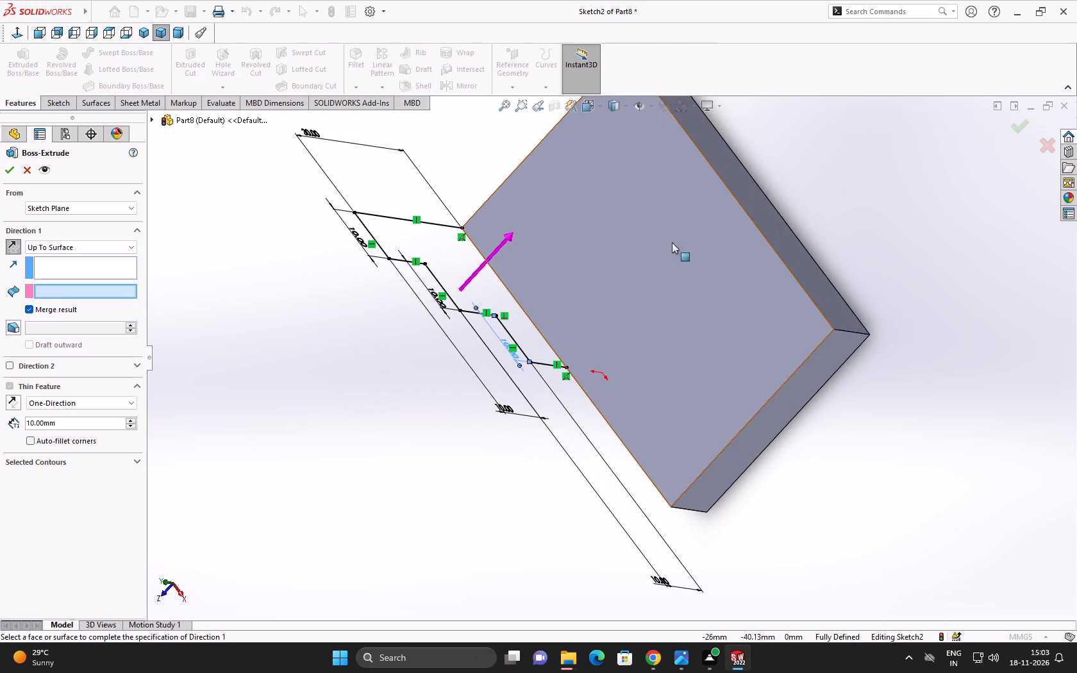
left_click(731, 174)
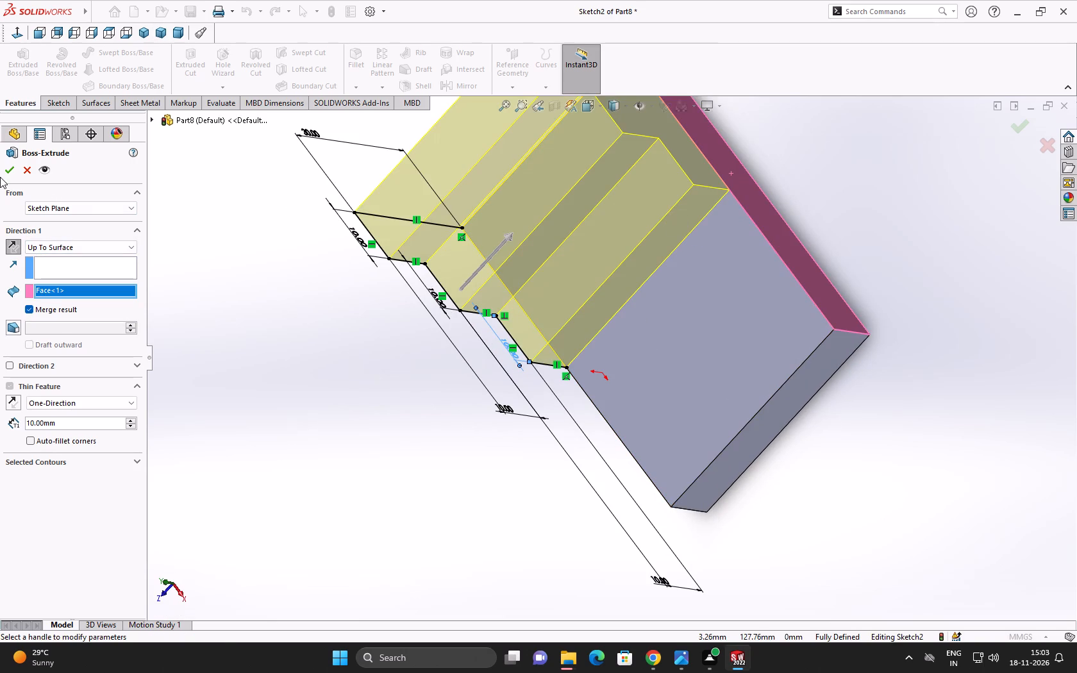
left_click(5, 172)
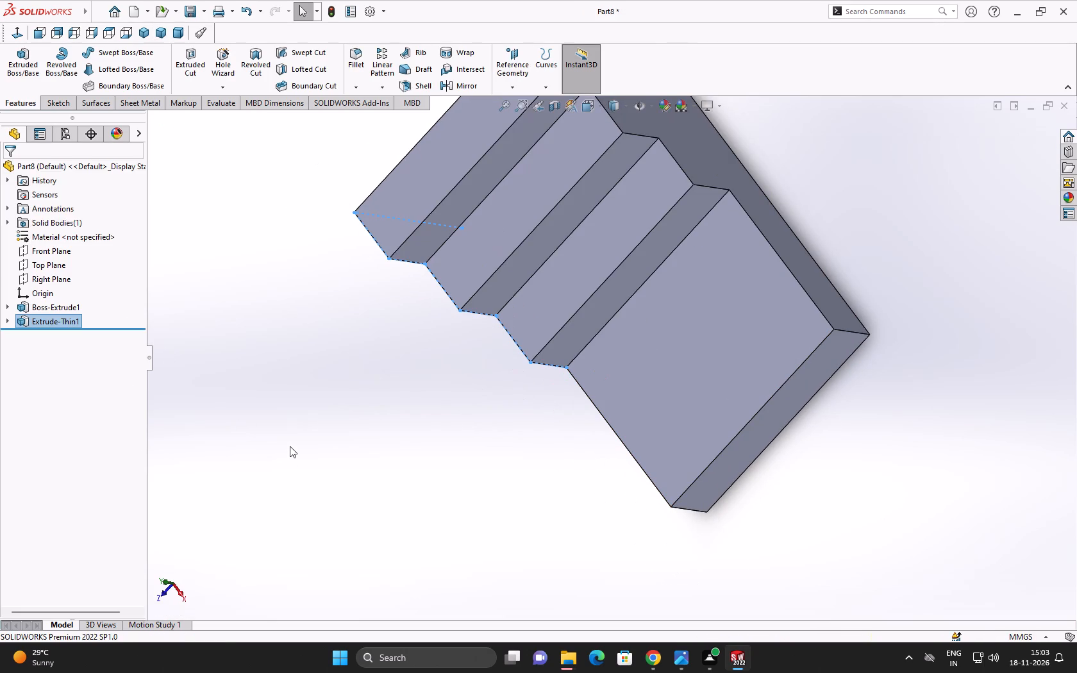
left_click(290, 446)
Sketch a 60 by 40 mm corner rectangle on the part's back face, spanning from the low end's bottom corner to the stairs' top outer corner.
middle_click_drag(461, 503, 475, 396)
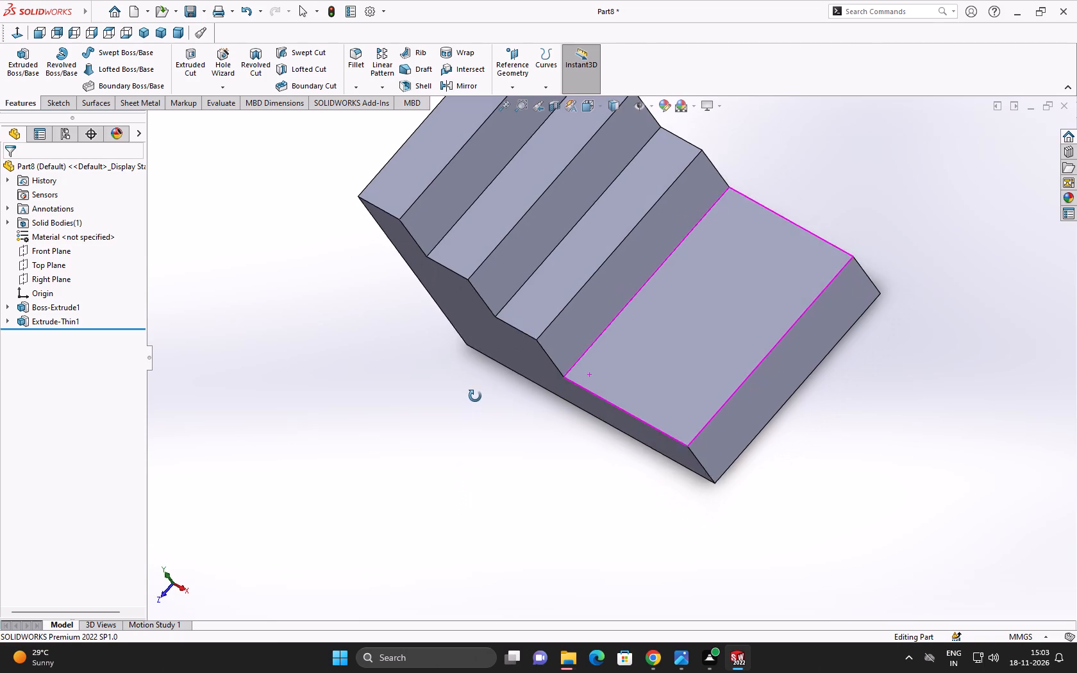
middle_click_drag(475, 396, 478, 386)
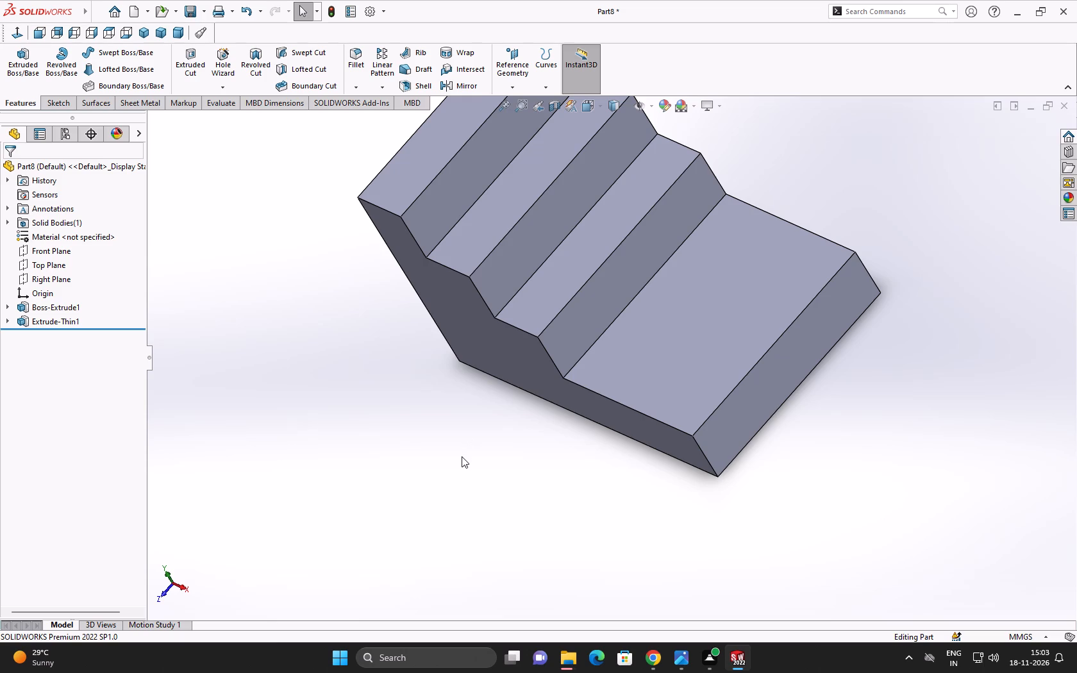
middle_click_drag(459, 417, 367, 545)
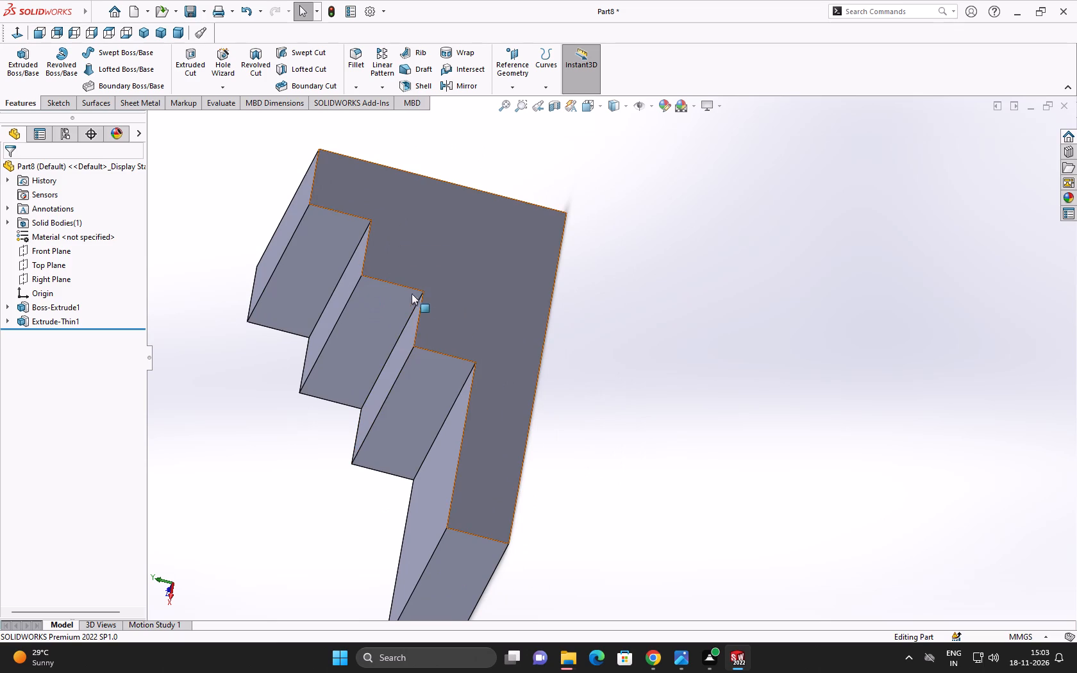
scroll(426, 408, "up", 4)
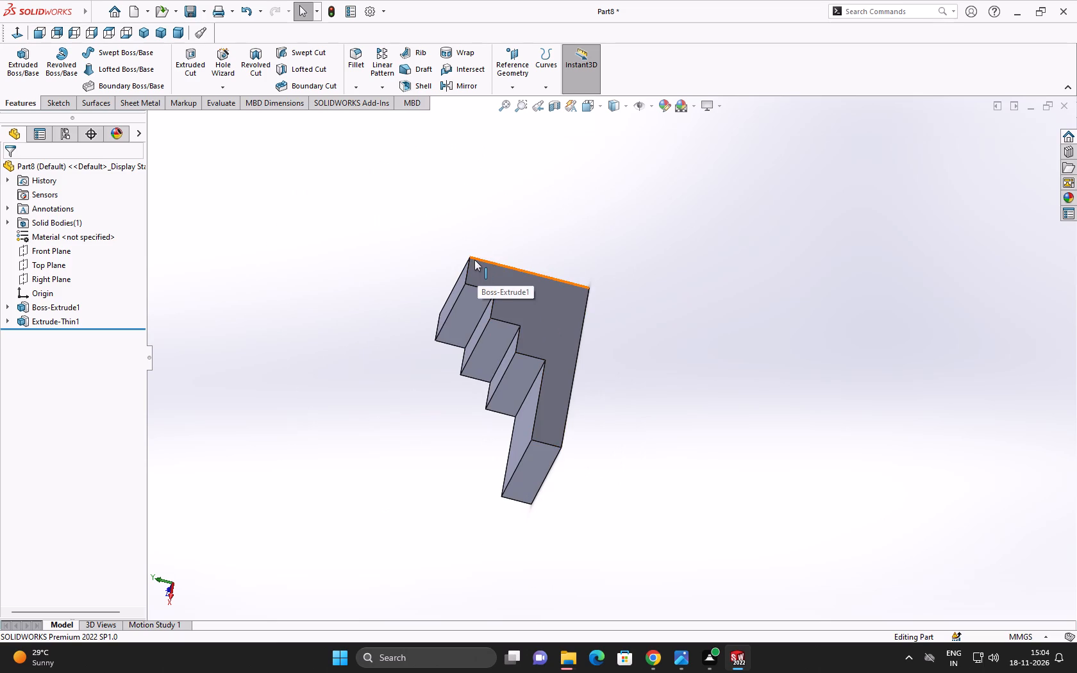
left_click(553, 312)
left_click(615, 274)
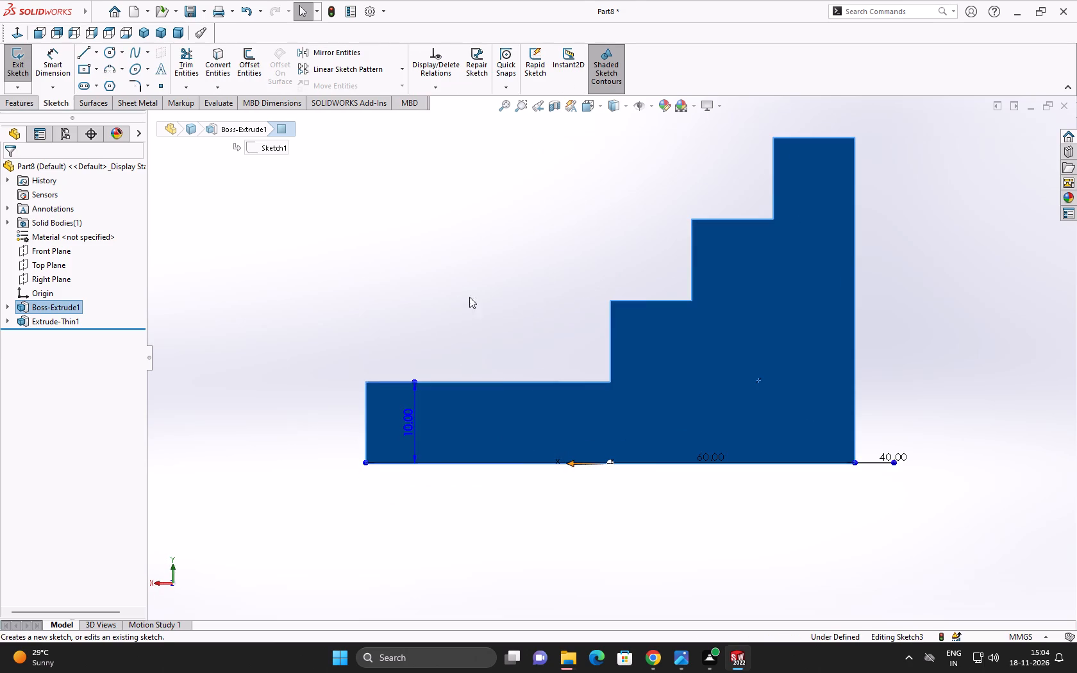
left_click(96, 64)
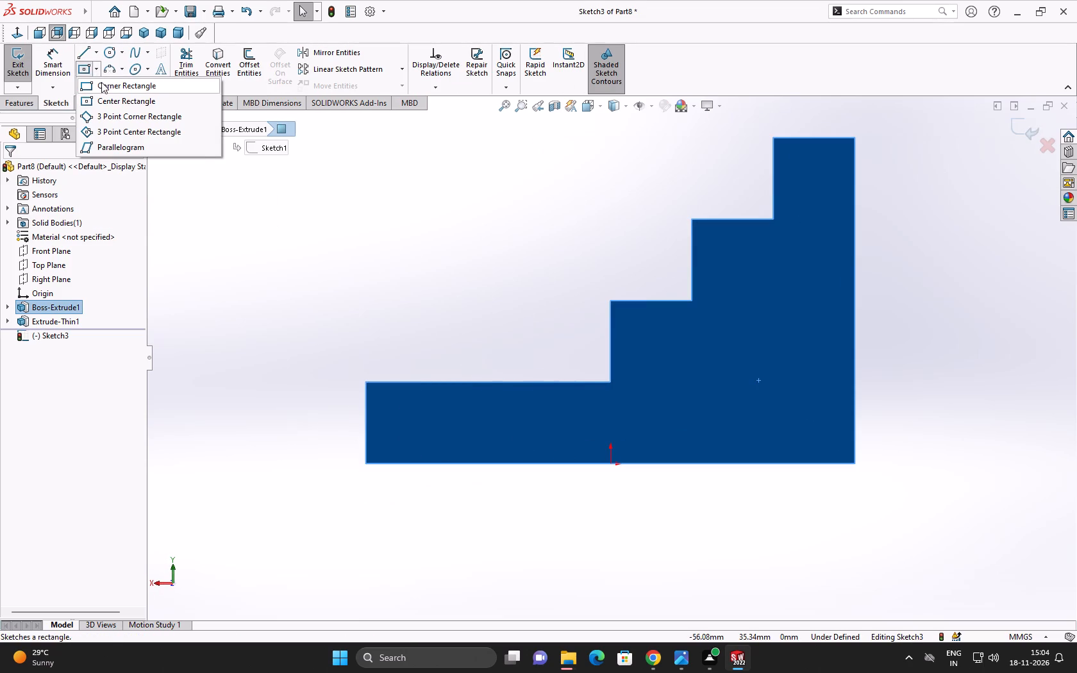
left_click(101, 82)
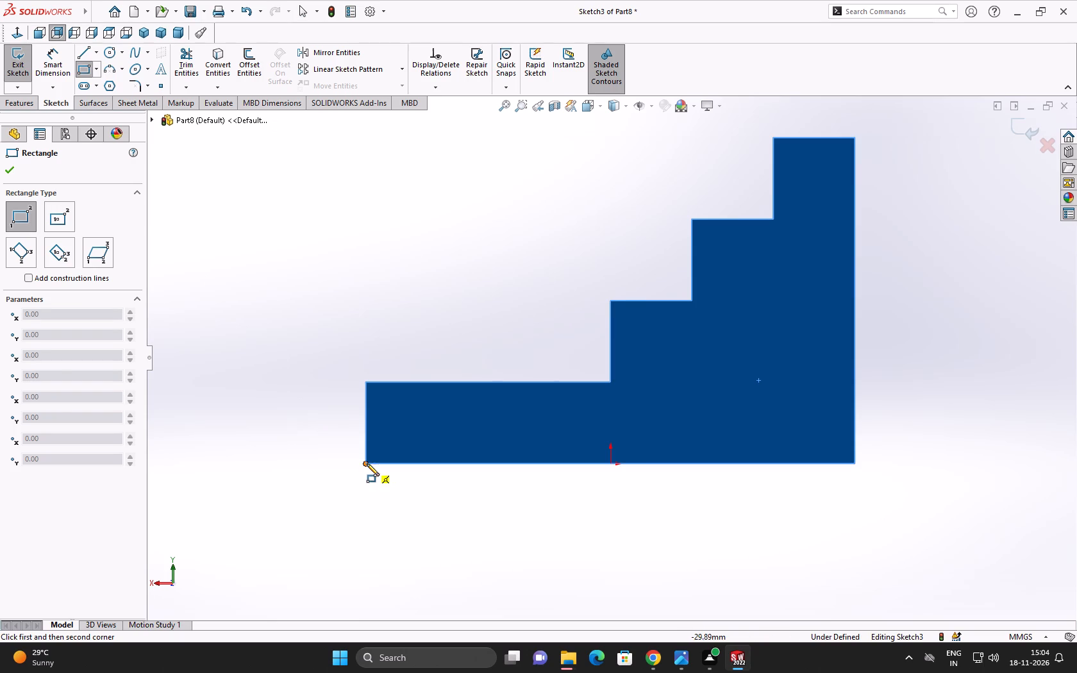
left_click(367, 463)
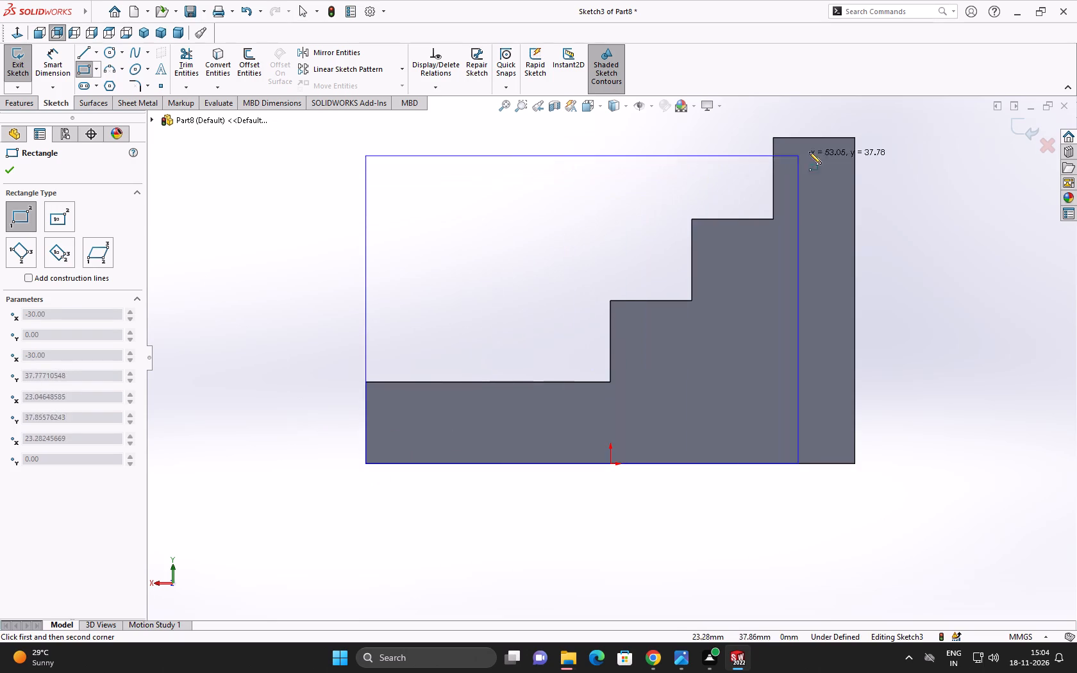
left_click(855, 139)
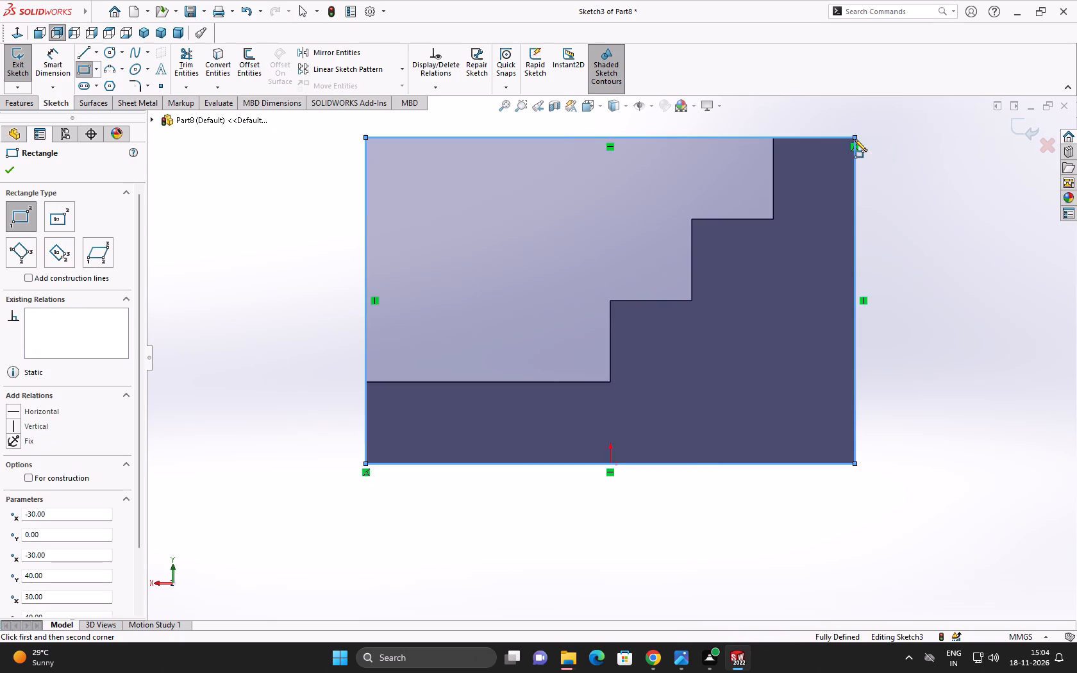
right_click(855, 139)
left_click(866, 147)
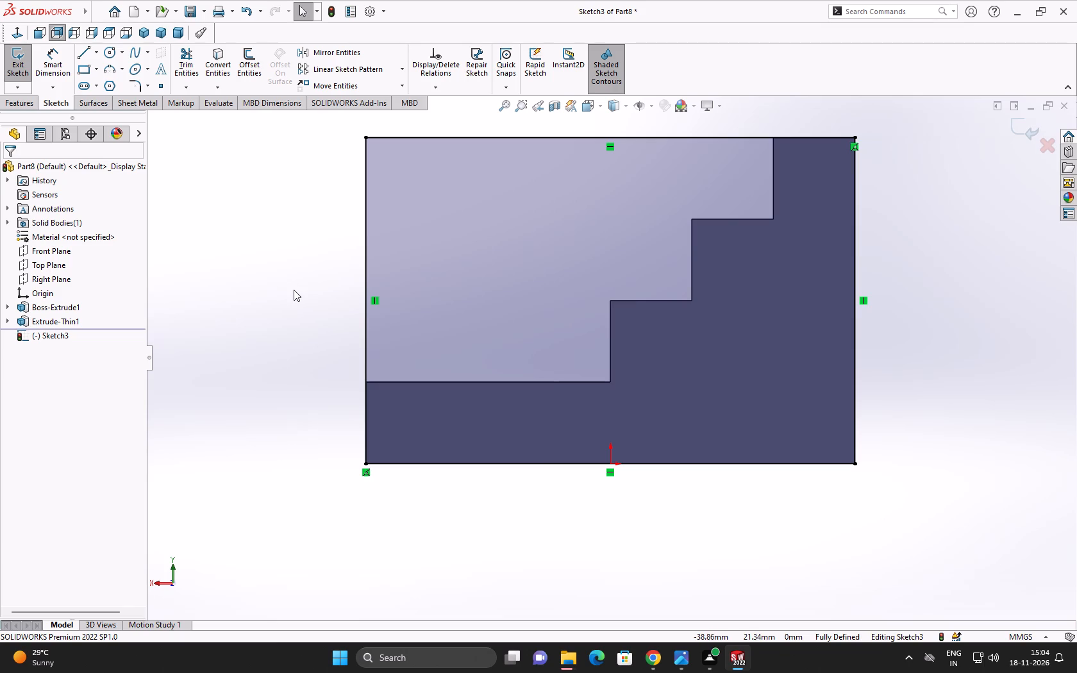
Extrude the 60 by 40 mm rectangle 10 mm blind with the direction reversed into the part, keeping Merge result on.
left_click(8, 108)
left_click(10, 68)
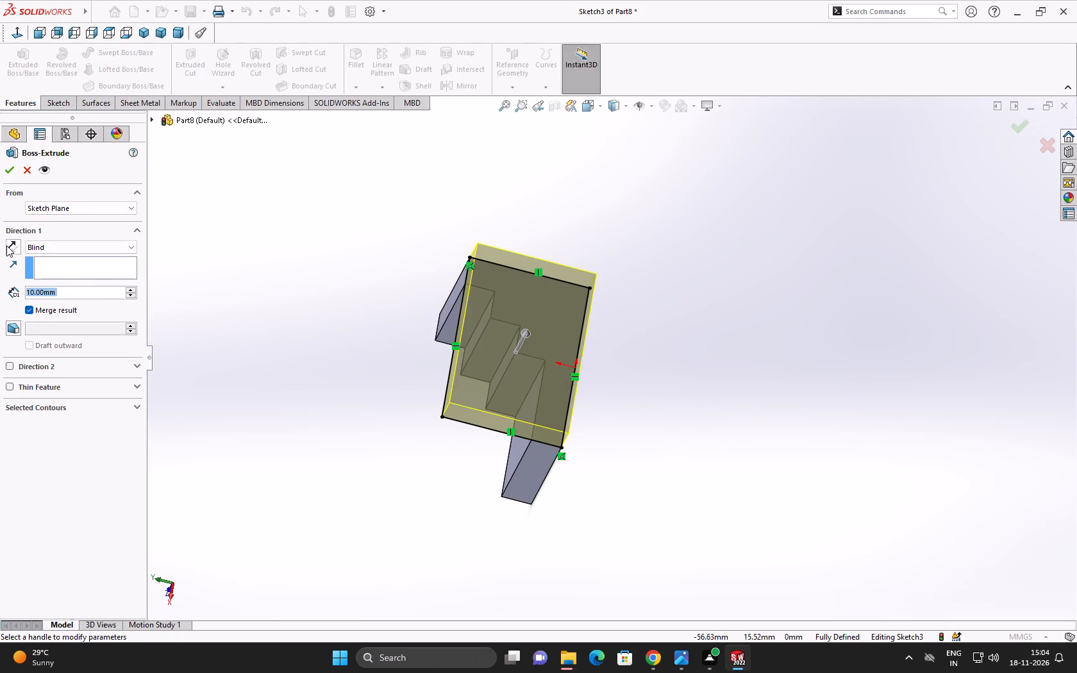
left_click(6, 245)
middle_click_drag(306, 449, 330, 403)
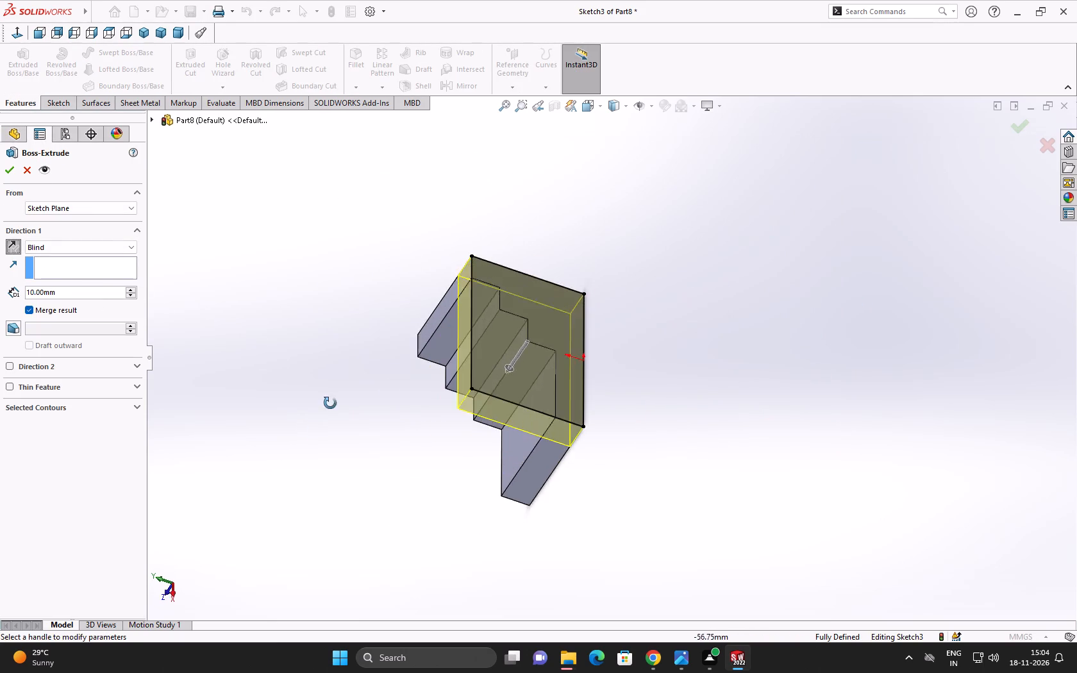
middle_click_drag(330, 403, 352, 297)
scroll(352, 297, "down", 1)
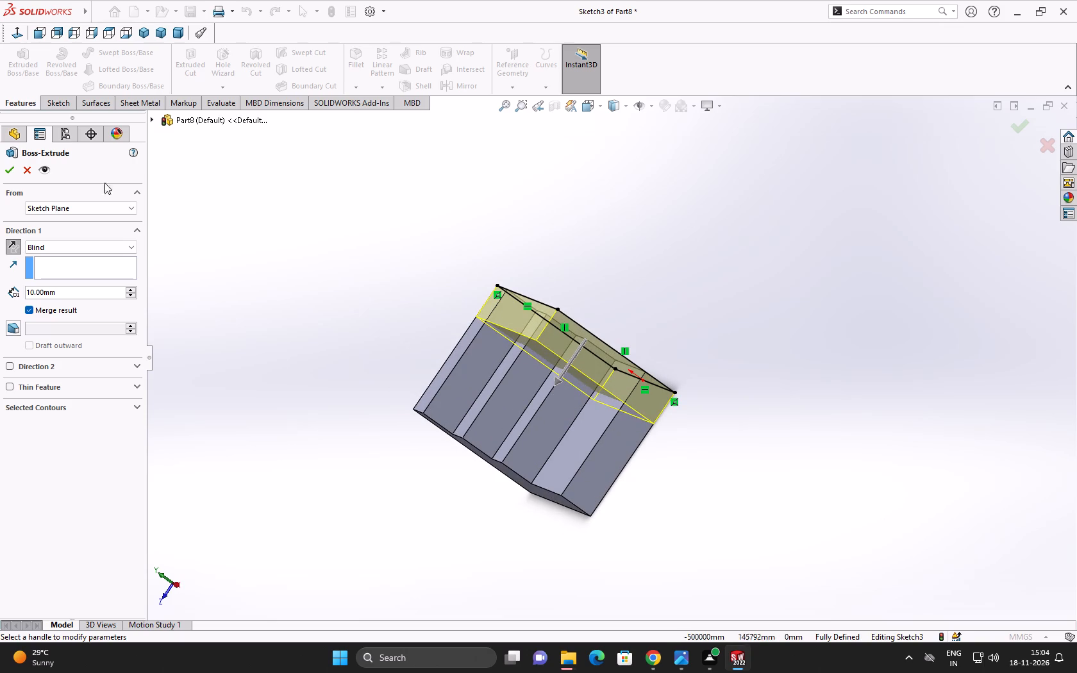
left_click(6, 172)
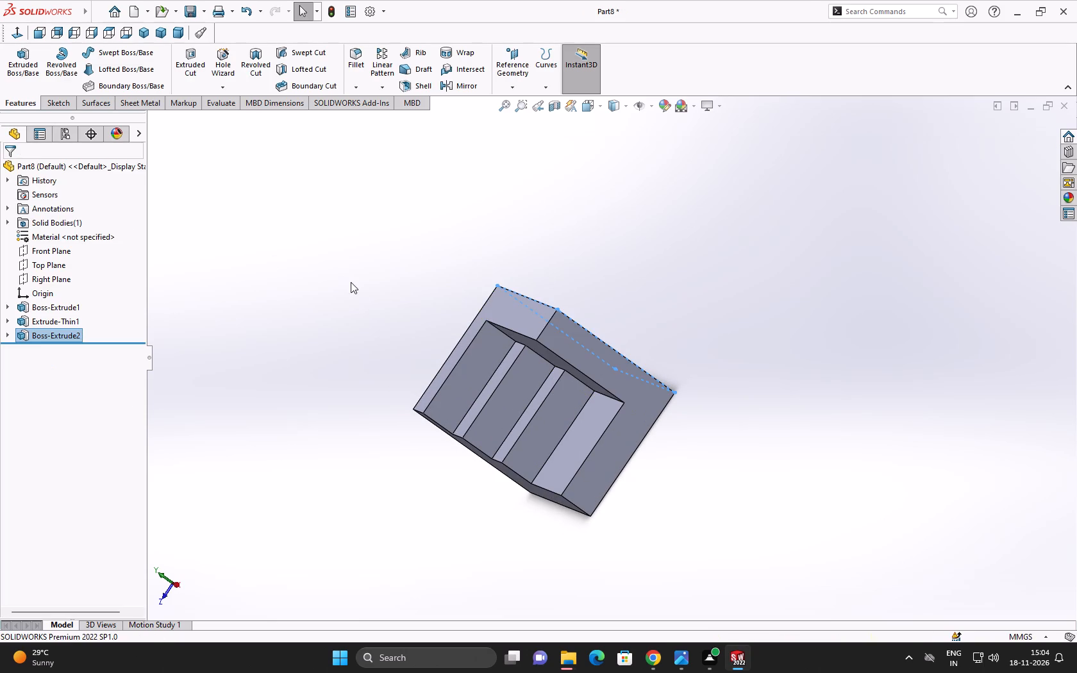
left_click(352, 286)
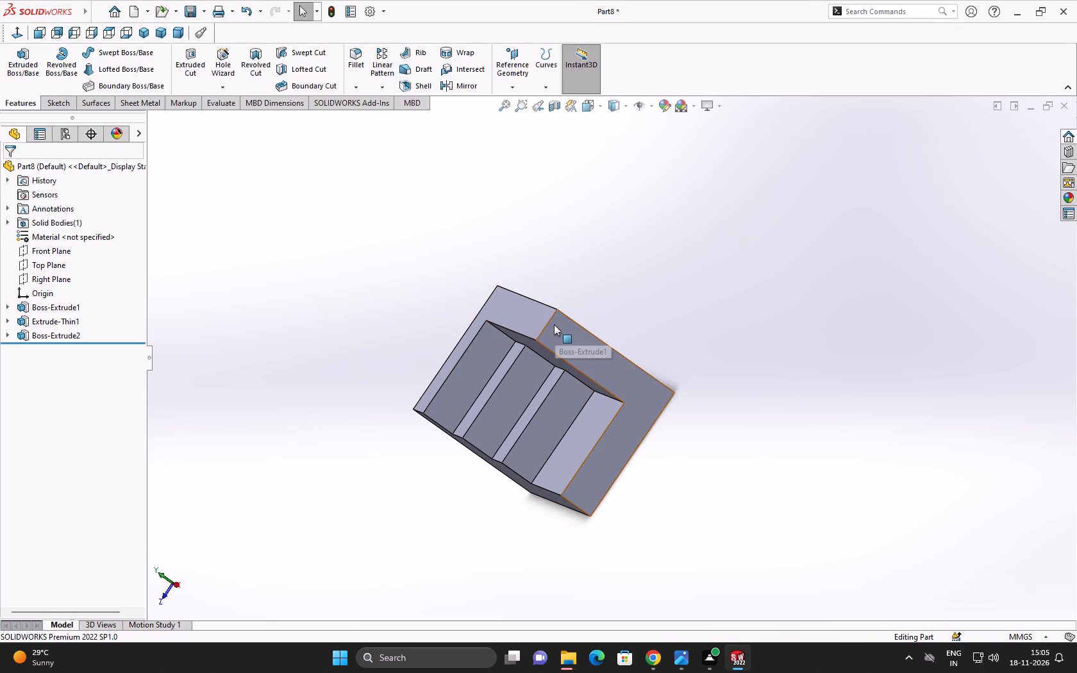
Chamfer the back wall's upper corner edge above the low end of the stairs by 20 mm at 45 degrees.
left_click(546, 324)
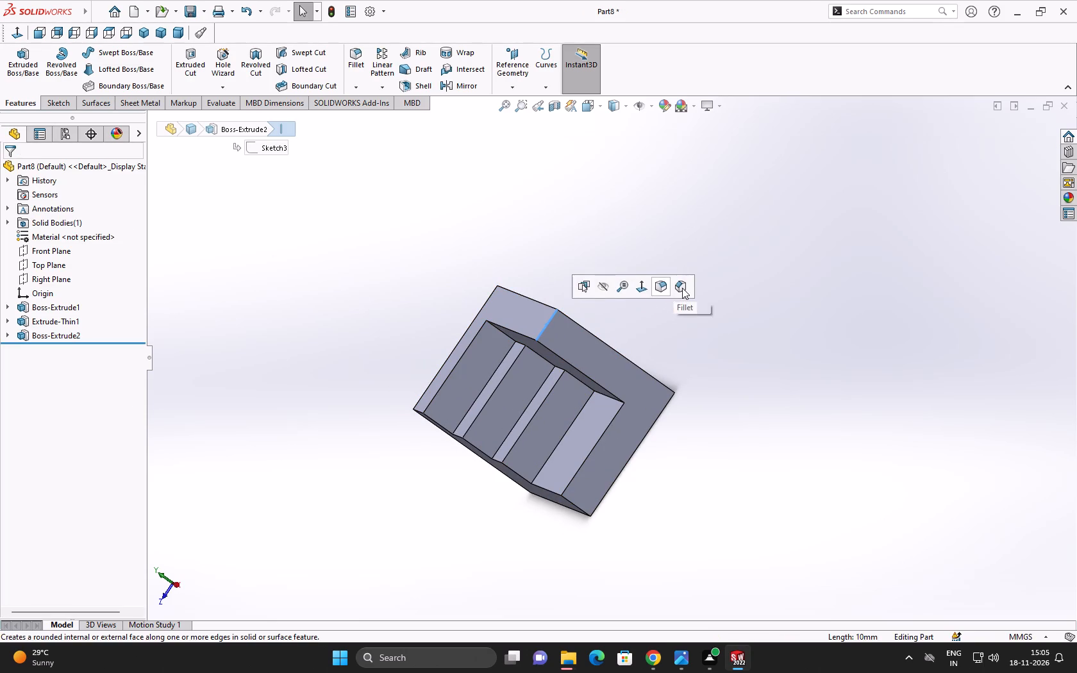
left_click(682, 288)
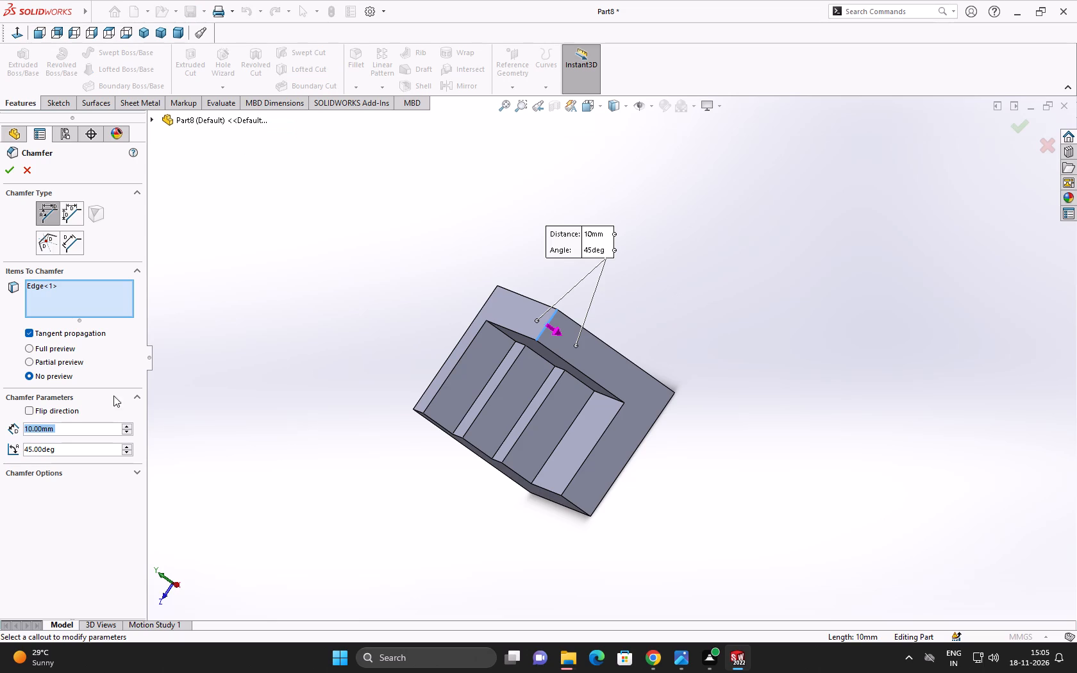
type("20")
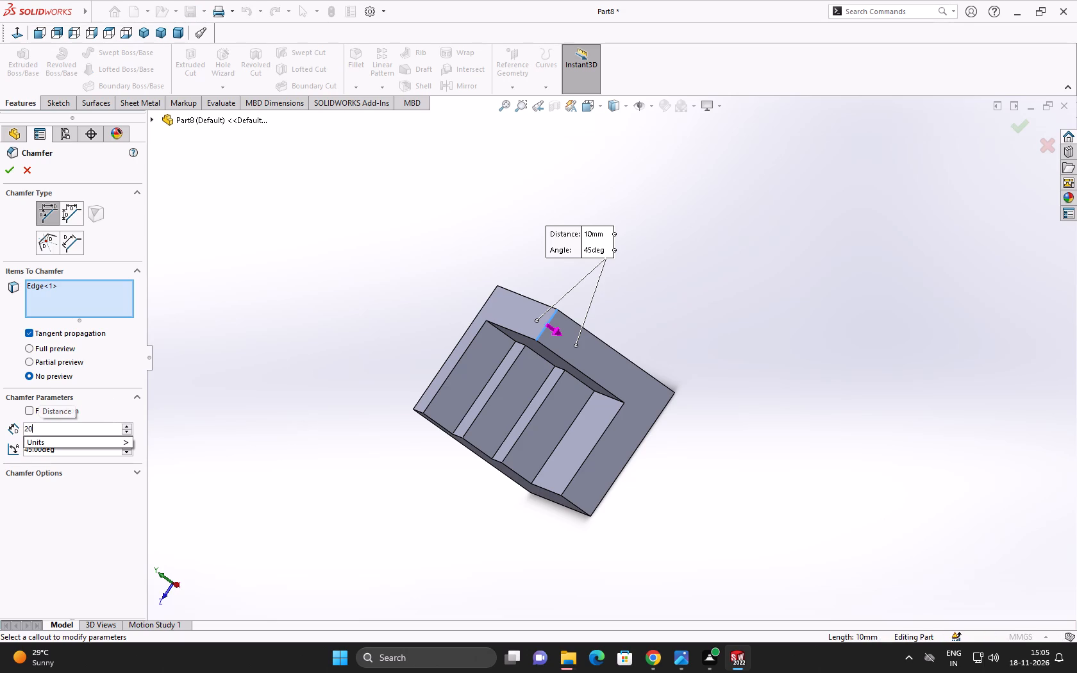
left_click(165, 551)
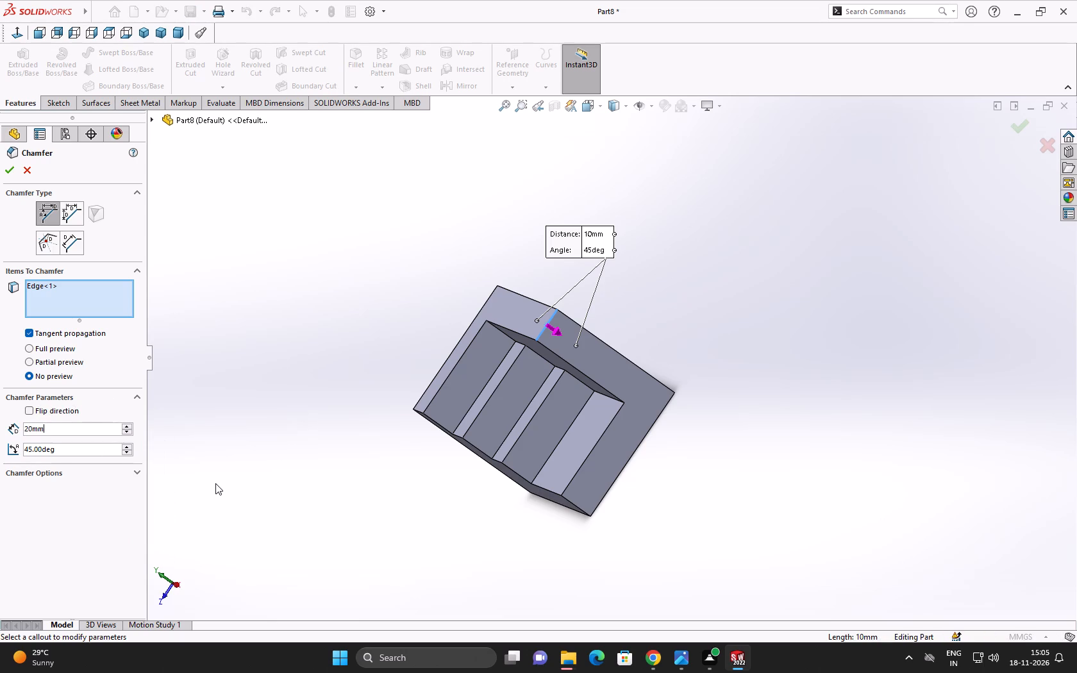
left_click(215, 483)
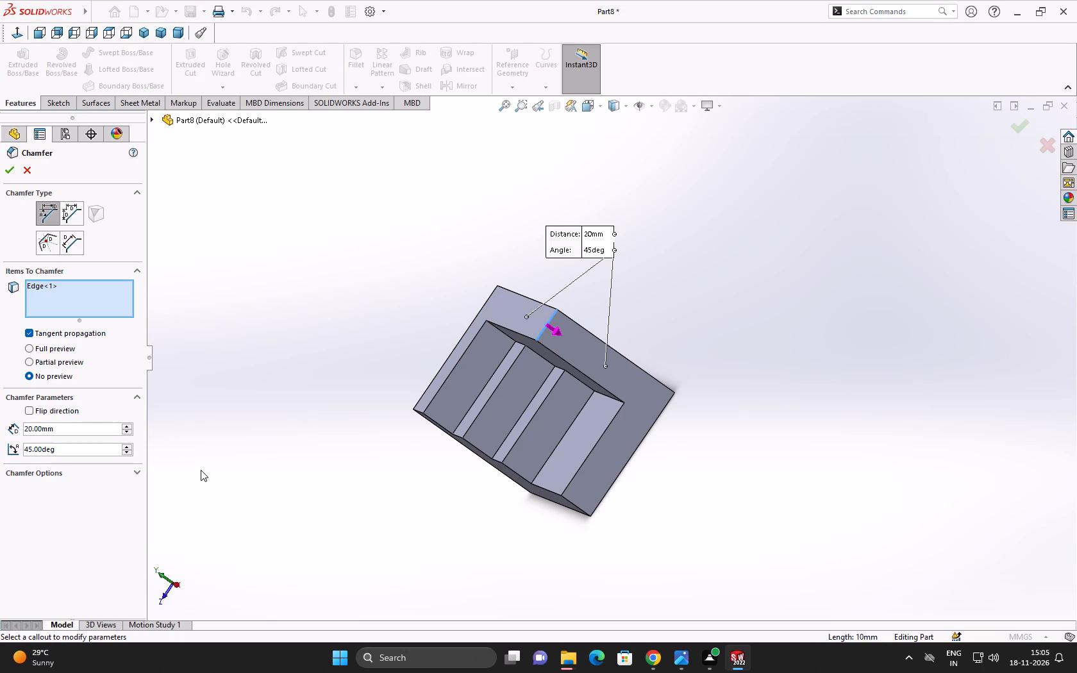
left_click(11, 169)
left_click(299, 309)
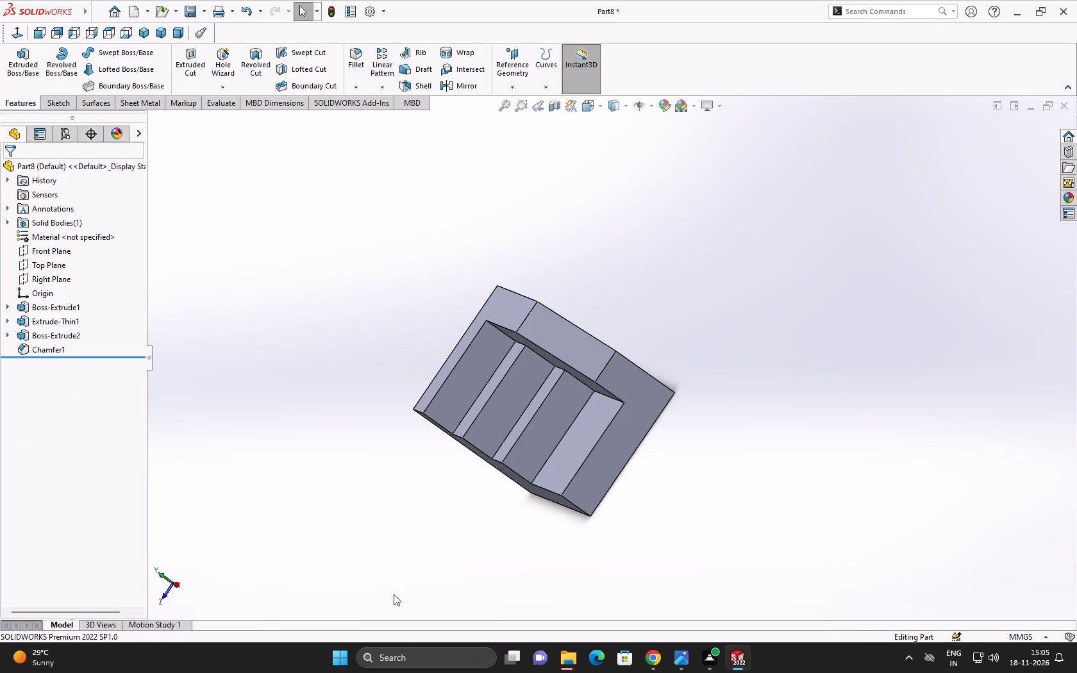
Start a sketch on the lowest stair tread and draw a horizontal line about 15.6 mm long along the back wall from the tread's inner back corner.
middle_click_drag(394, 594, 453, 500)
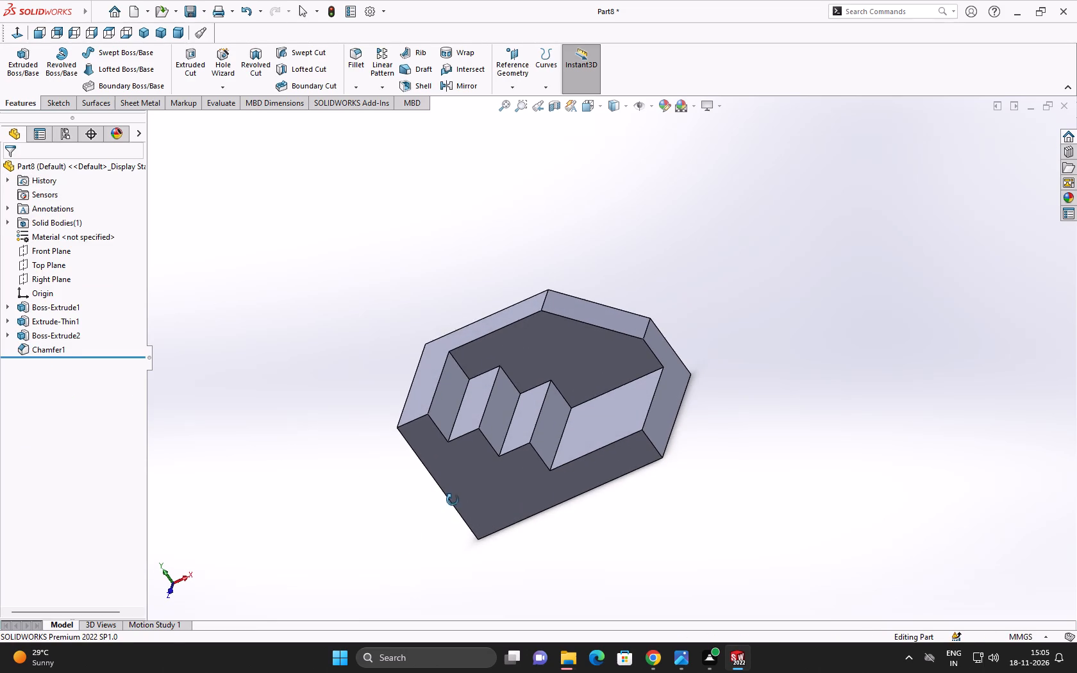
middle_click_drag(453, 500, 447, 538)
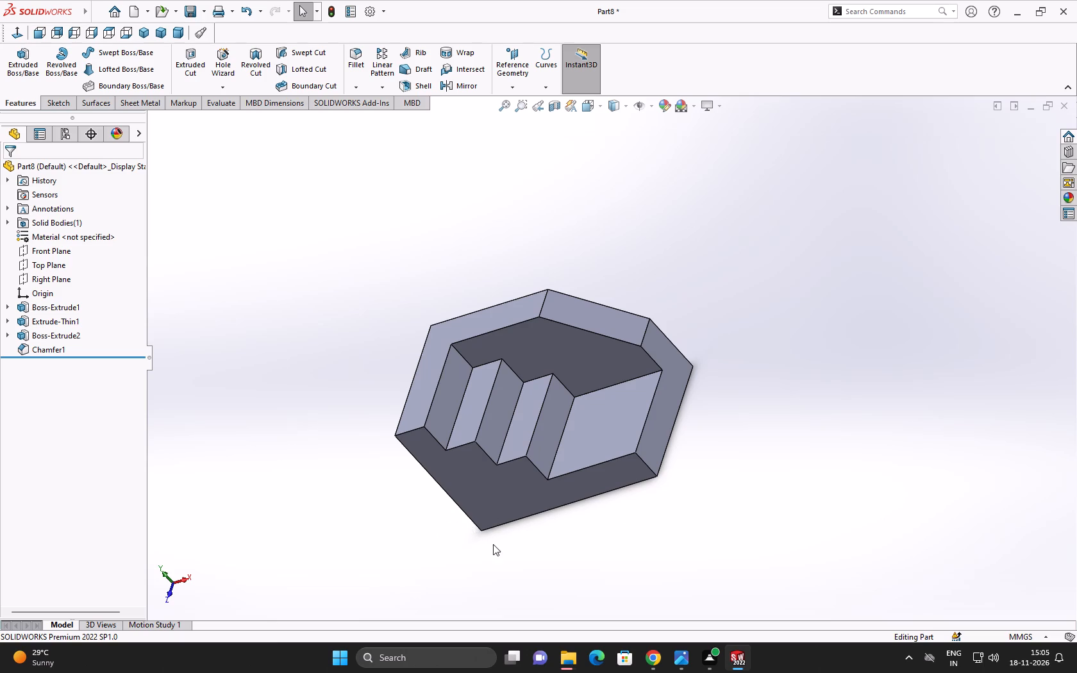
left_click(535, 417)
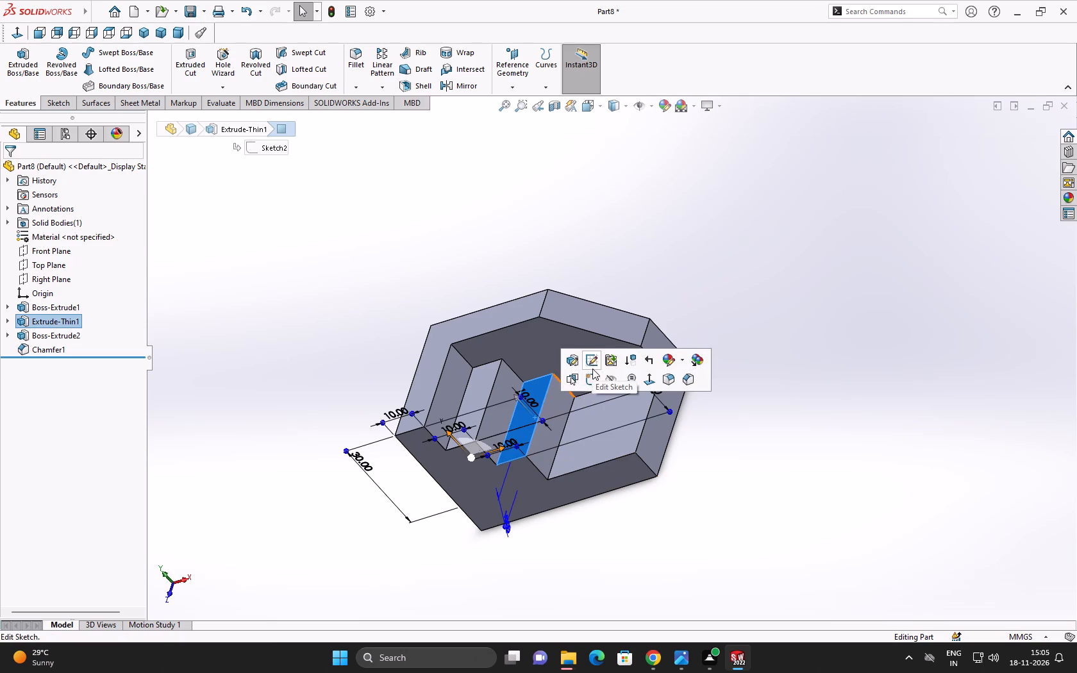
left_click(594, 381)
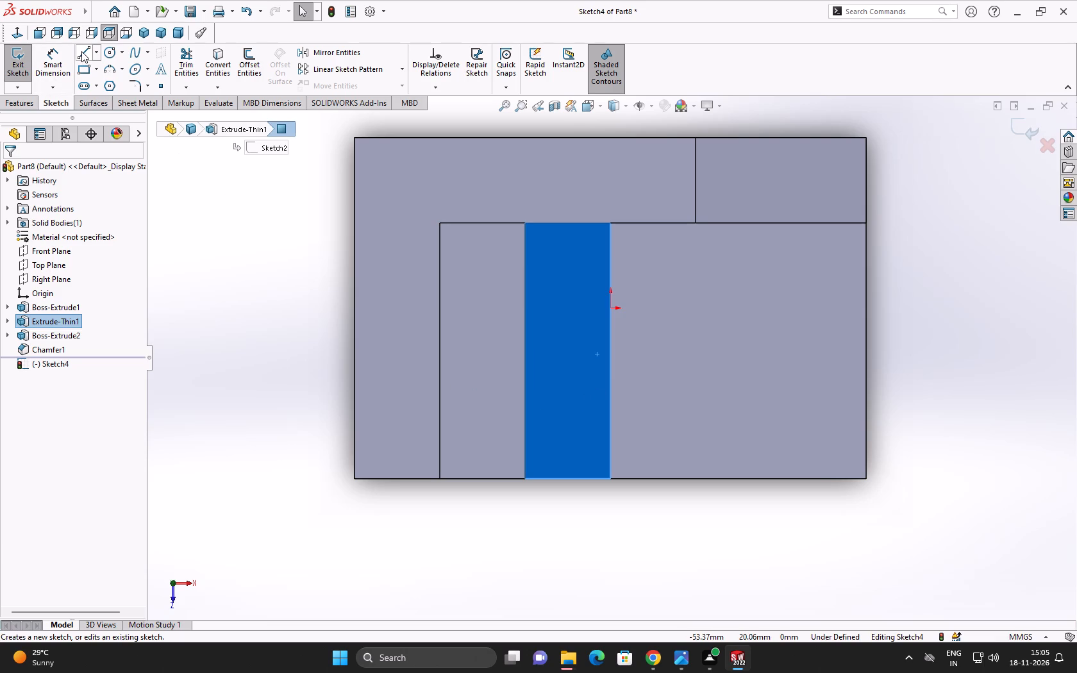
left_click(81, 51)
left_click(526, 222)
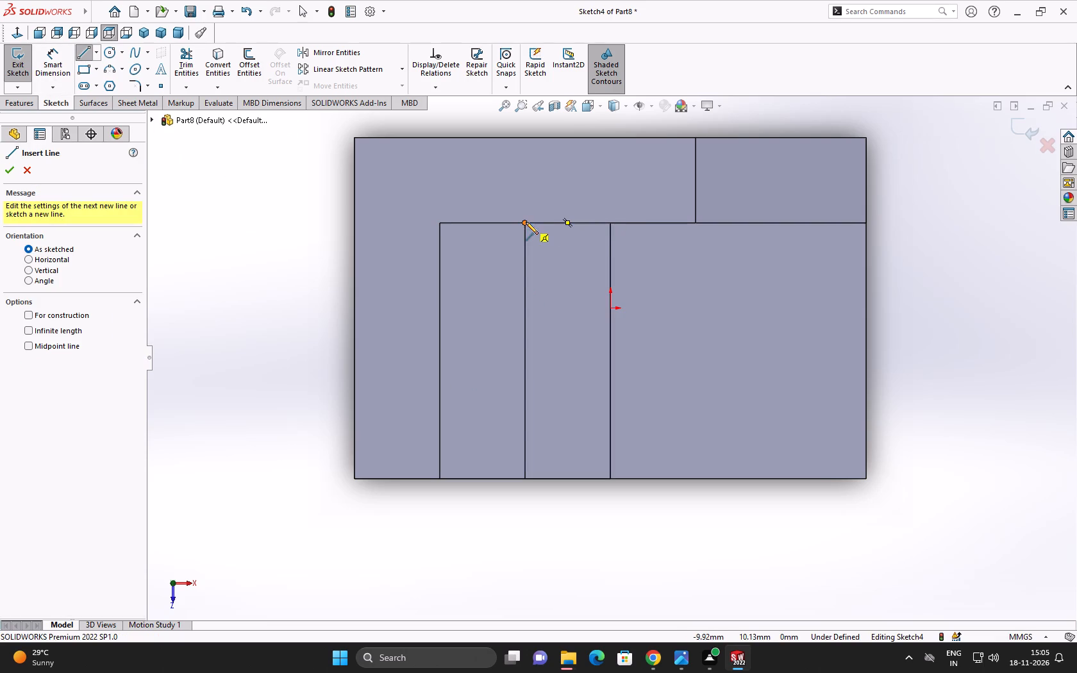
left_click(658, 222)
right_click(656, 207)
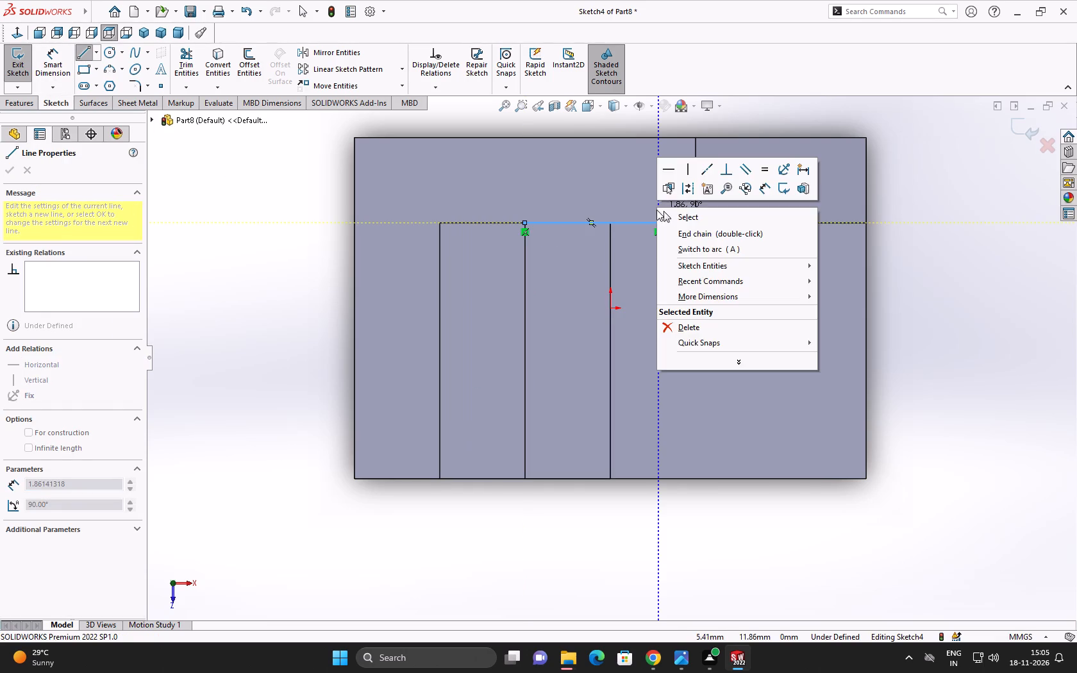
left_click(660, 215)
Dimension the horizontal line along the back wall to 20 mm.
left_click(40, 53)
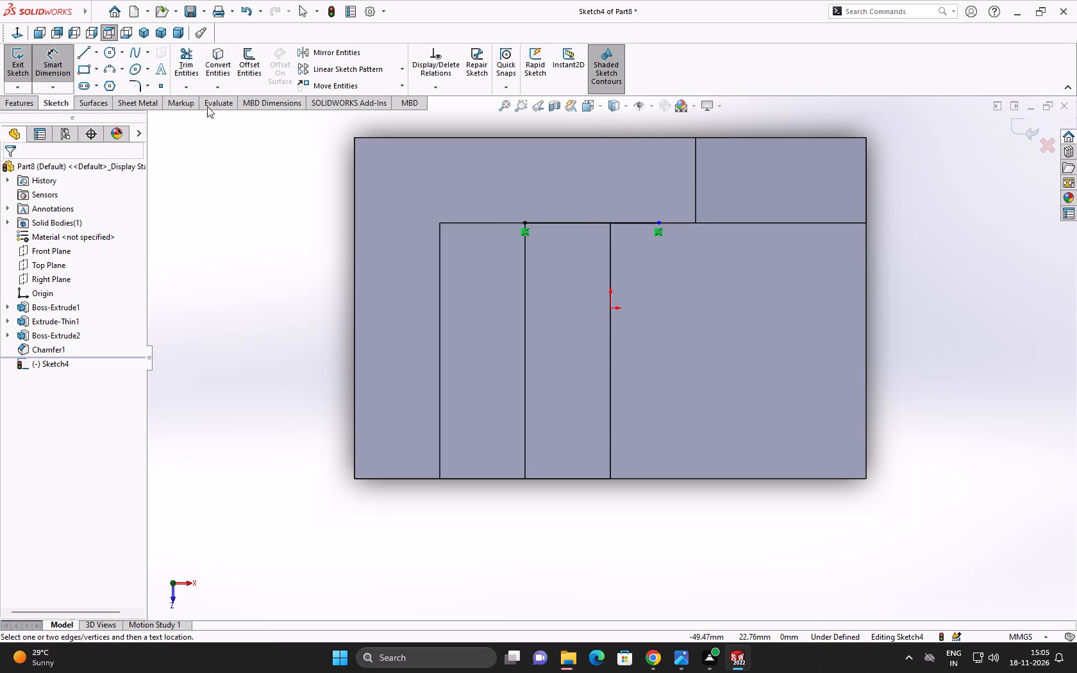
left_click(639, 224)
left_click(636, 197)
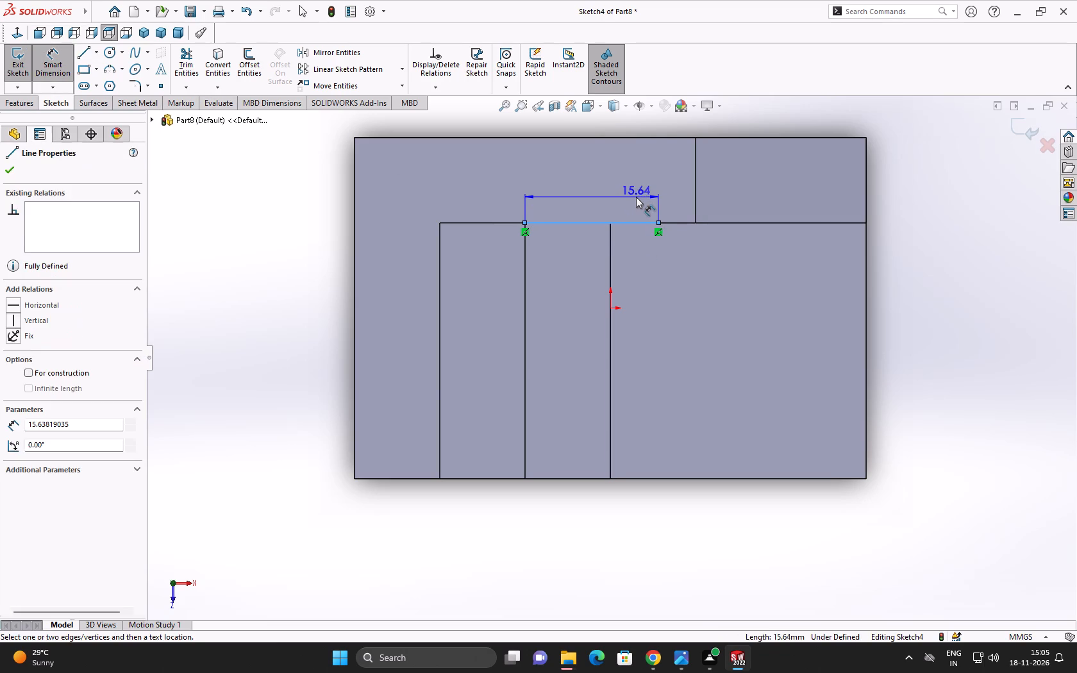
type("20")
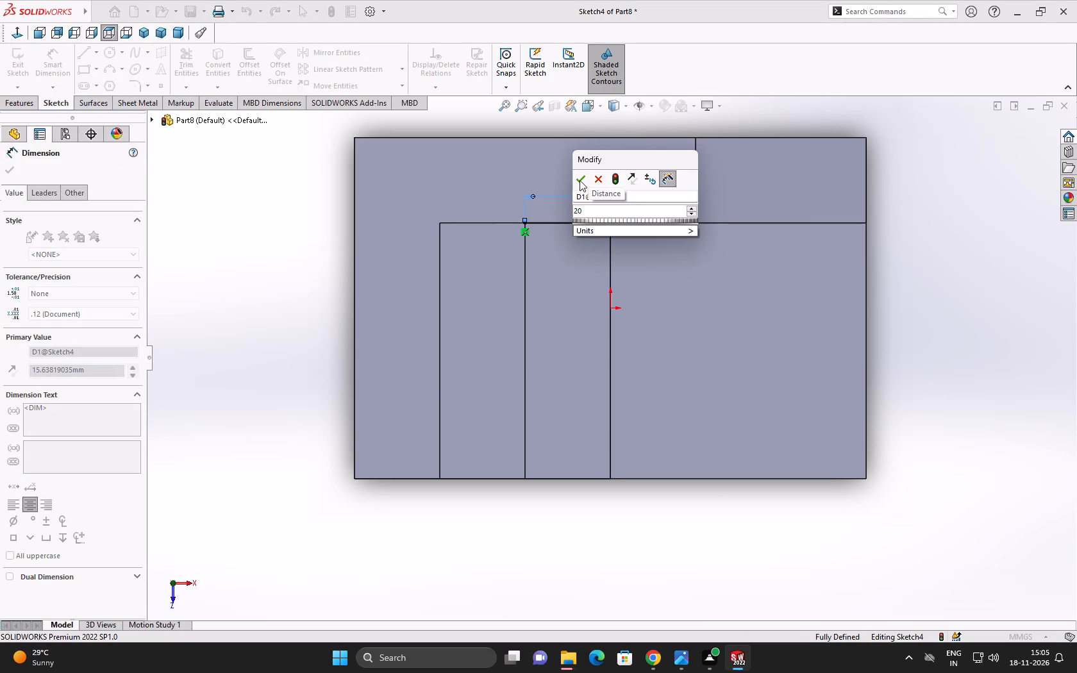
left_click(580, 179)
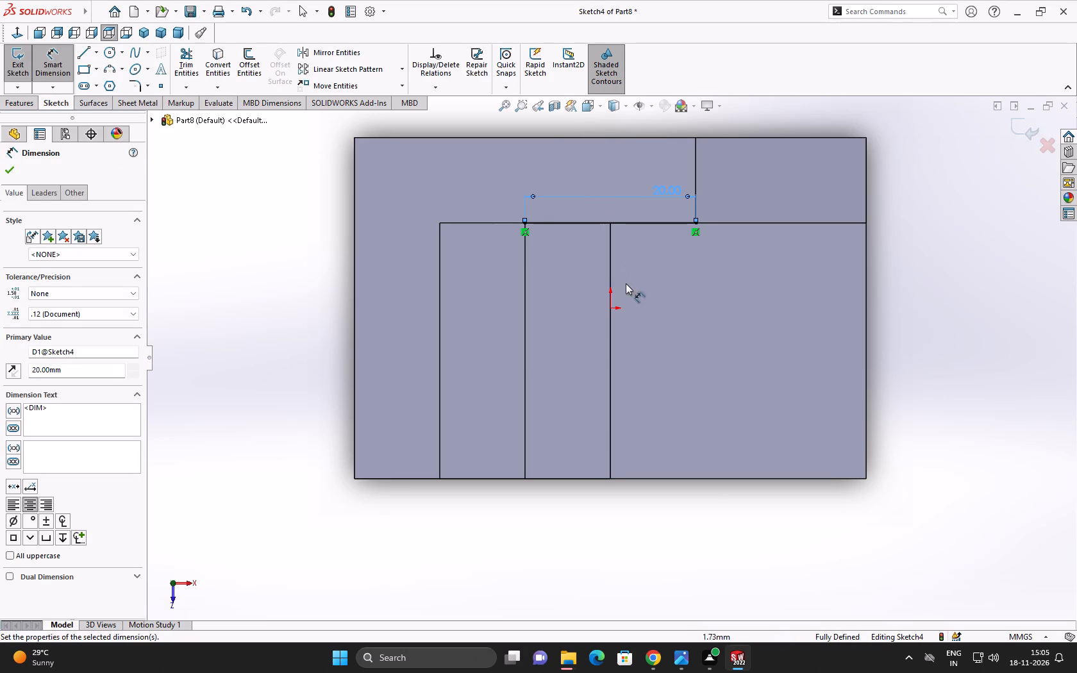
Draw a slanted line from the free end of the 20 mm line to the tread's outer front corner.
scroll(694, 220, "down", 4)
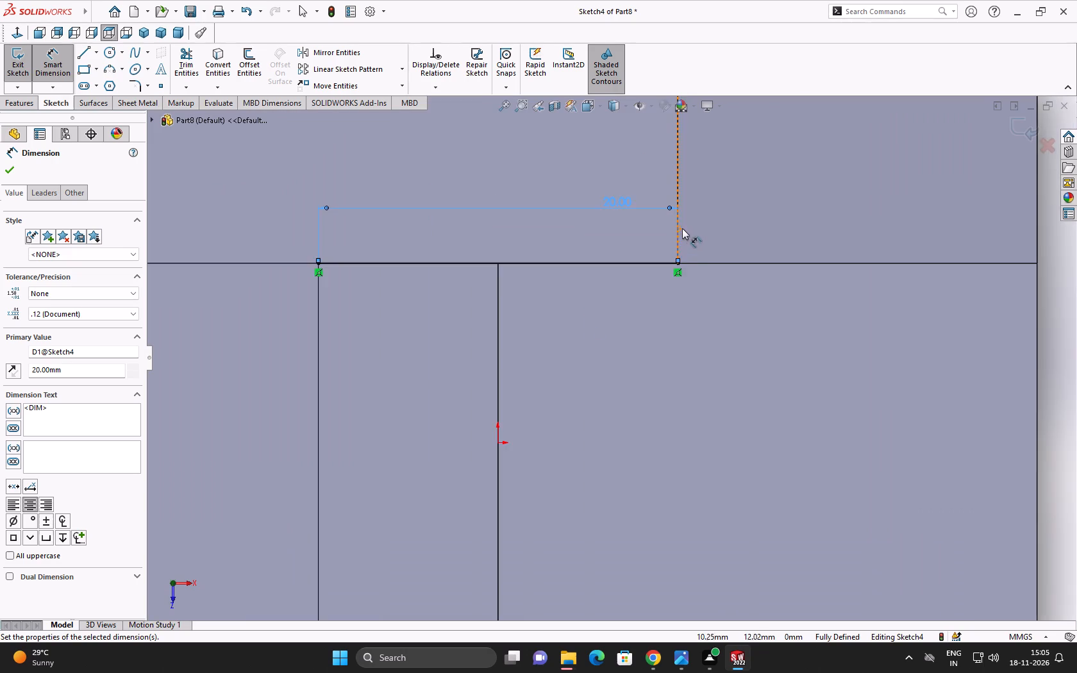
scroll(682, 228, "down", 1)
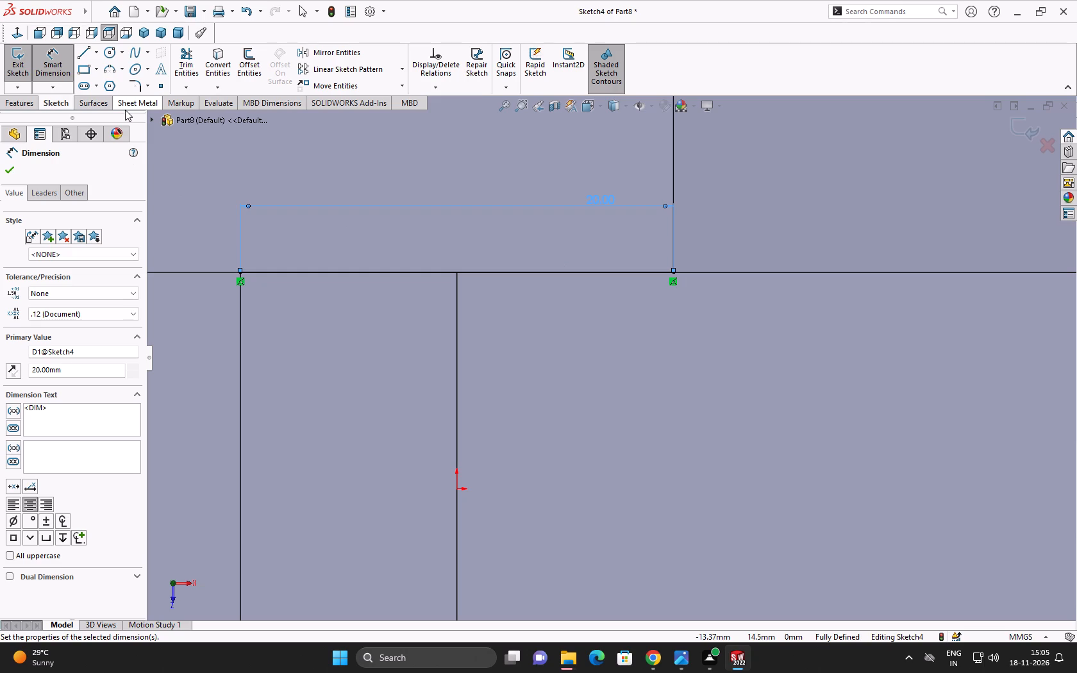
scroll(678, 210, "down", 8)
scroll(662, 290, "down", 8)
scroll(641, 303, "up", 15)
scroll(612, 437, "down", 2)
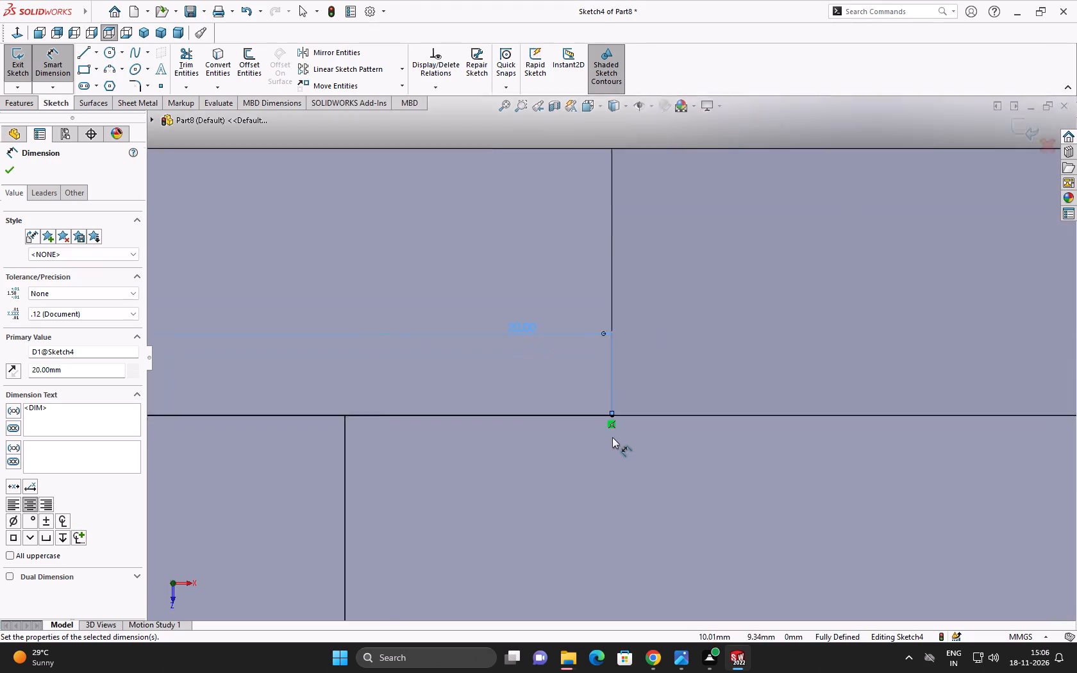
scroll(612, 437, "down", 10)
left_click(79, 51)
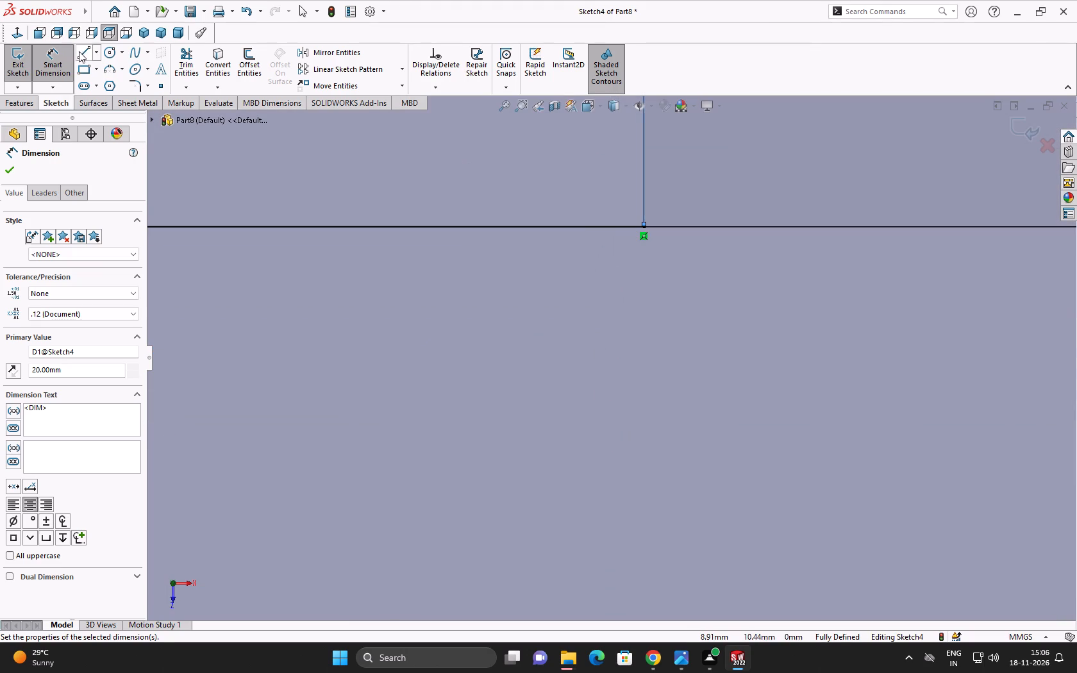
left_click(644, 228)
scroll(592, 413, "up", 13)
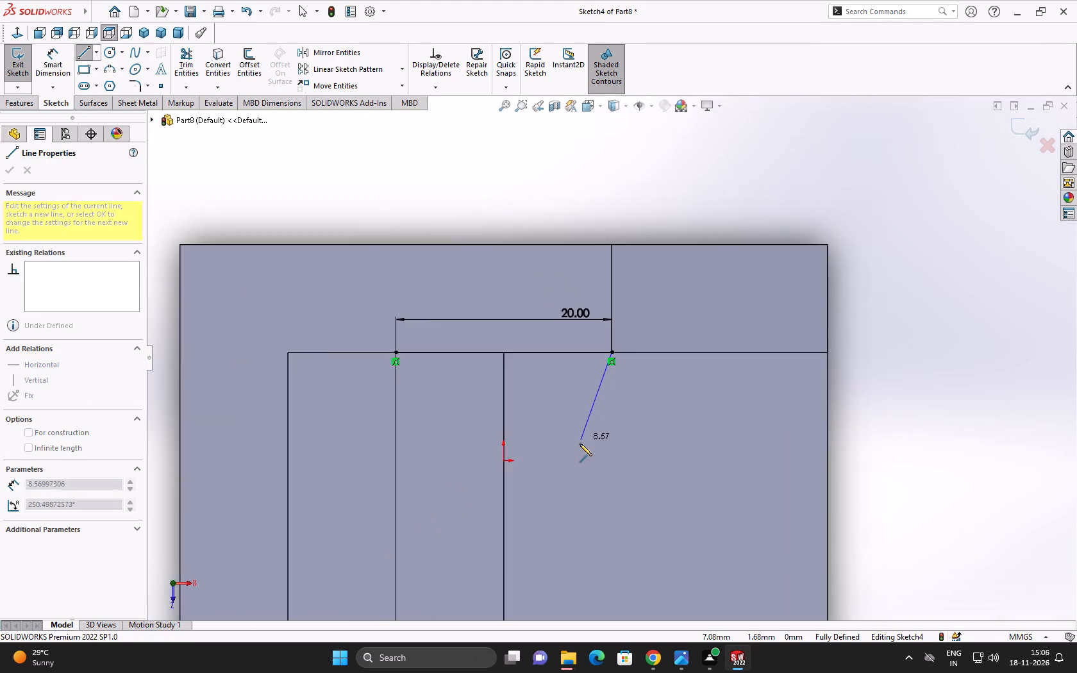
scroll(580, 444, "up", 7)
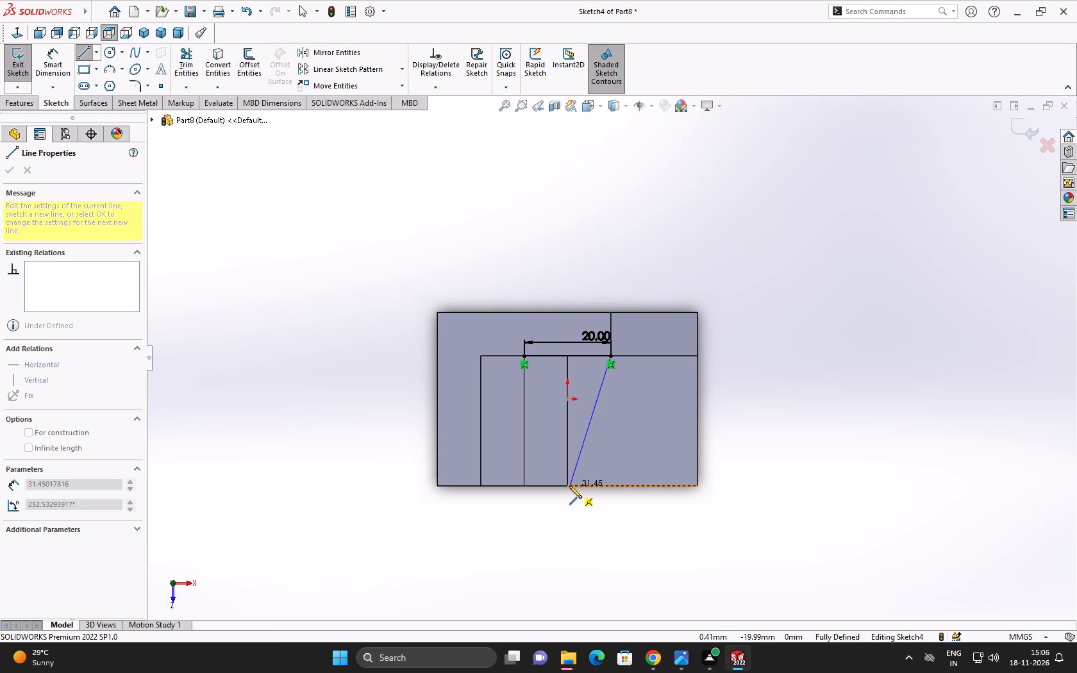
left_click(569, 486)
right_click(569, 486)
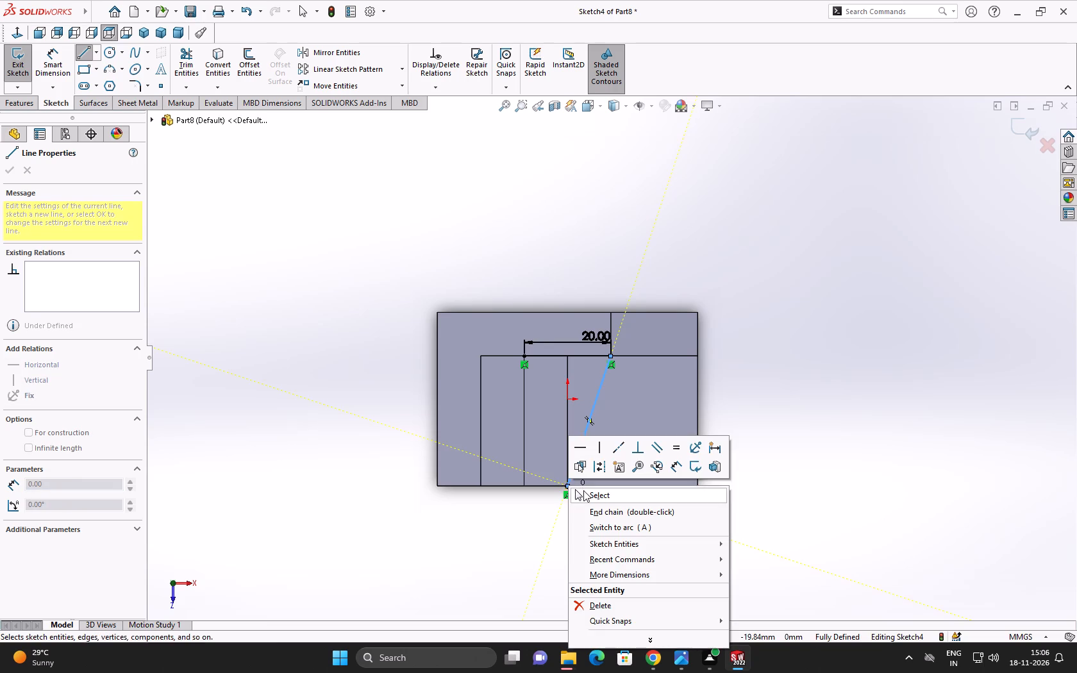
left_click(583, 490)
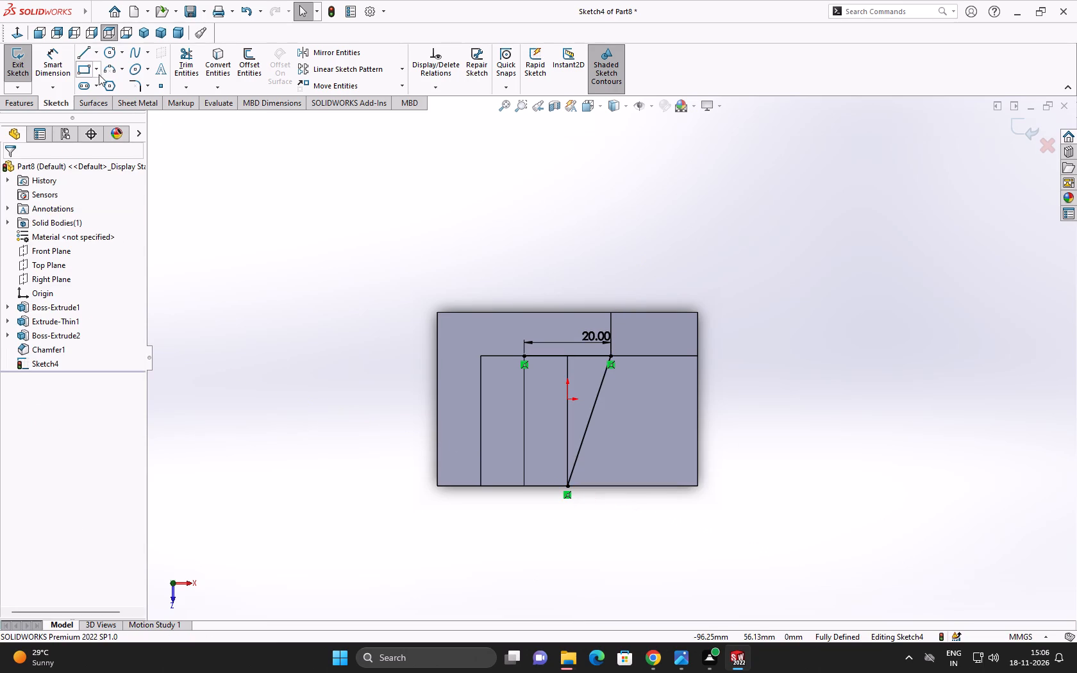
Close the trapezoid profile with a 30 mm line along the riser and a 10 mm line along the tread's front edge.
left_click(84, 51)
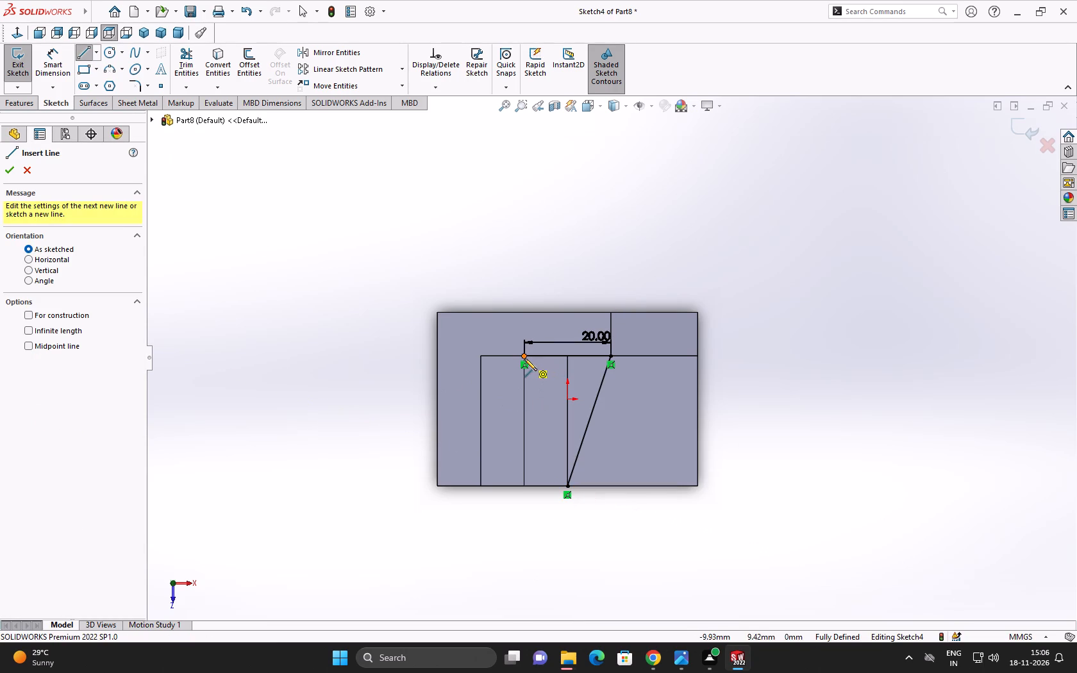
left_click(524, 358)
left_click(524, 487)
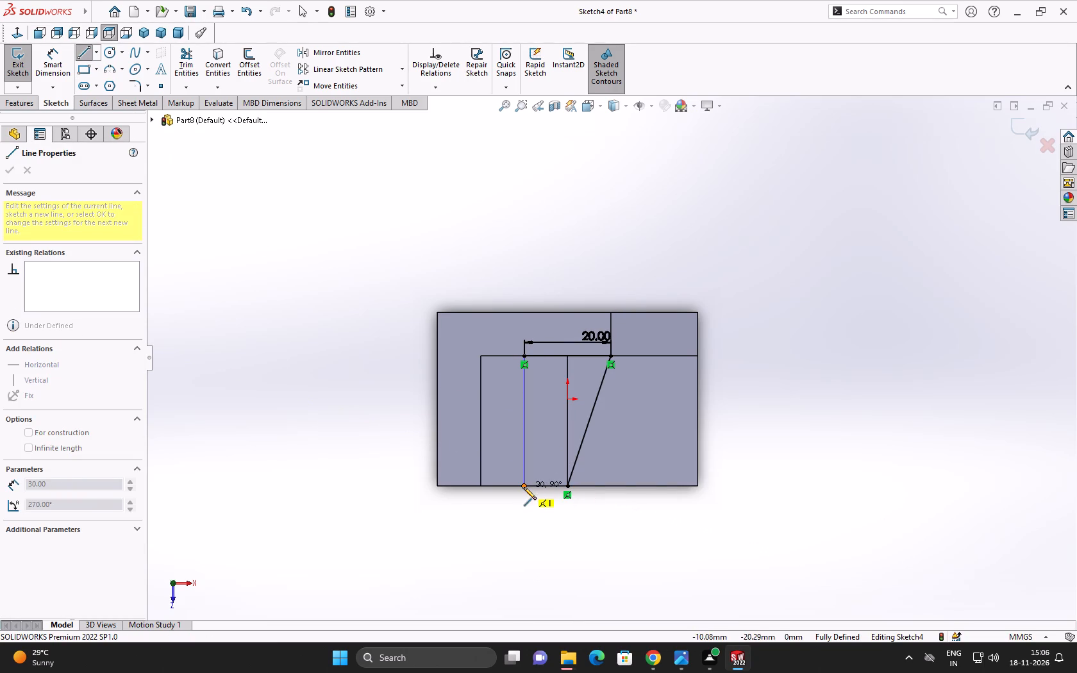
left_click(566, 487)
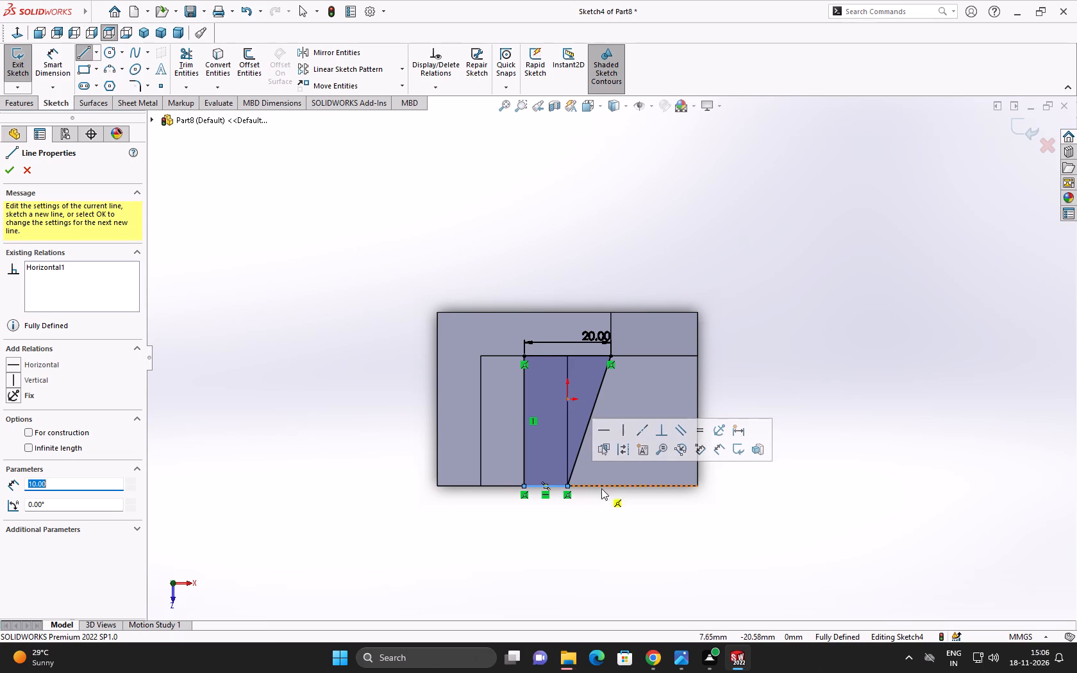
left_click(11, 172)
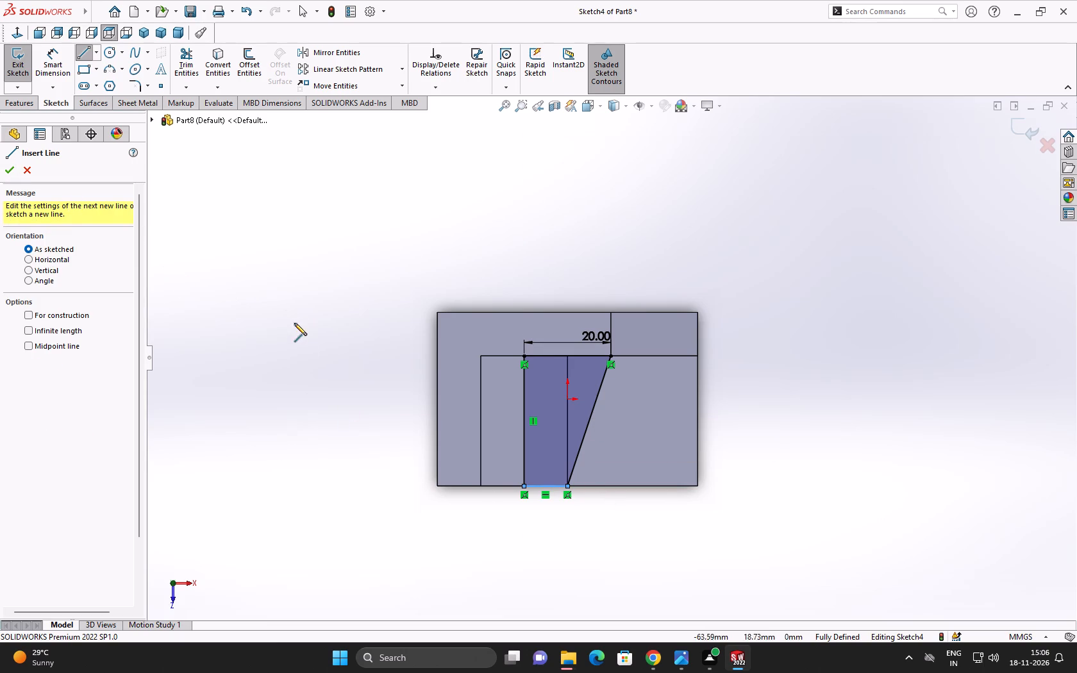
Extrude the trapezoid profile with the Up To Surface end condition, ending at the top face of the base.
middle_click_drag(305, 363, 293, 226)
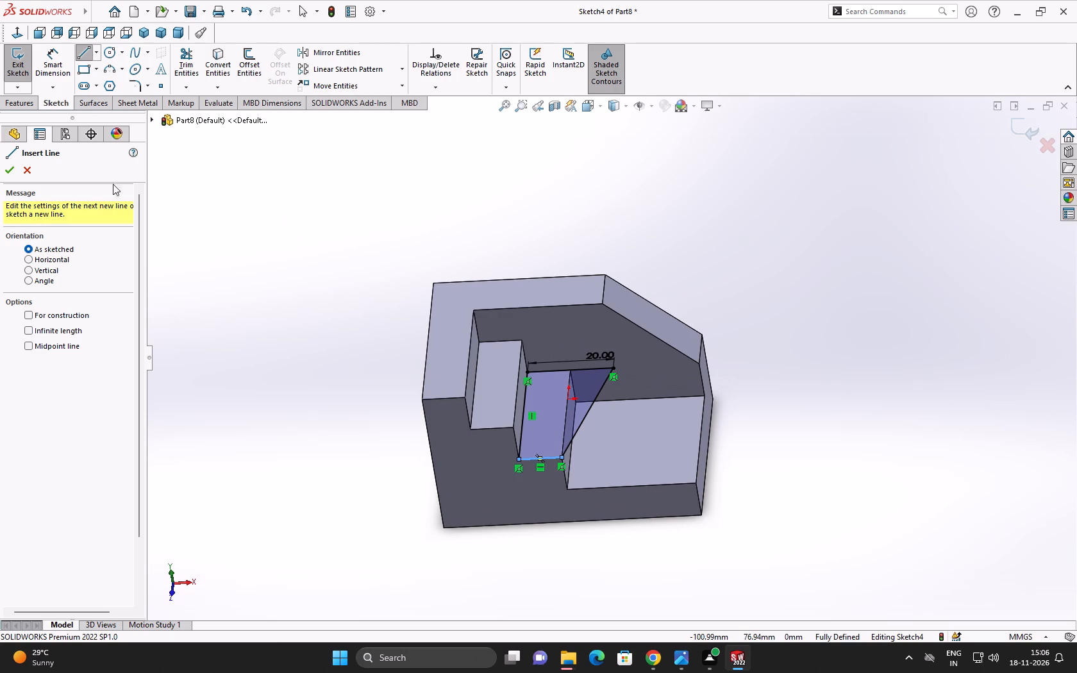
left_click(26, 96)
left_click(26, 64)
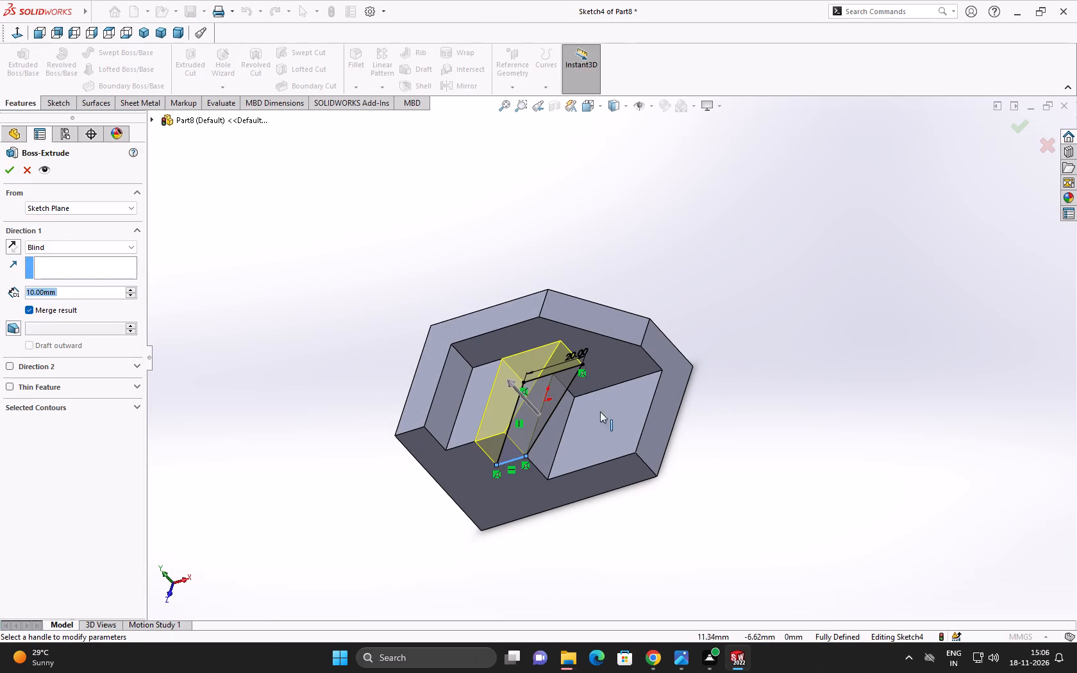
left_click(54, 246)
left_click(69, 293)
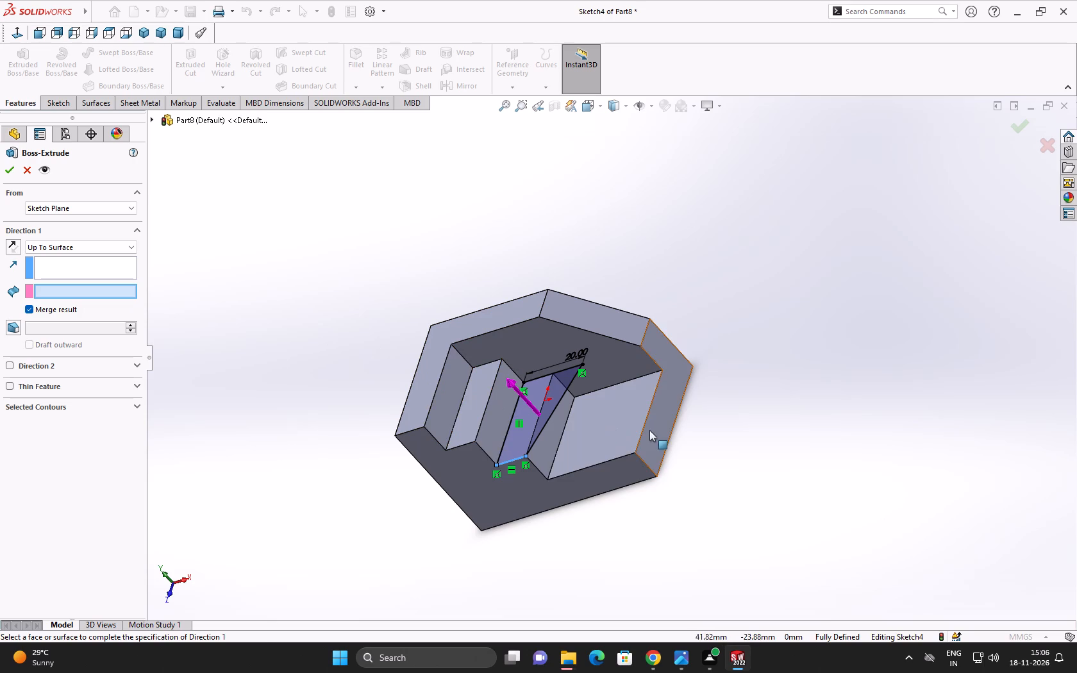
left_click(603, 420)
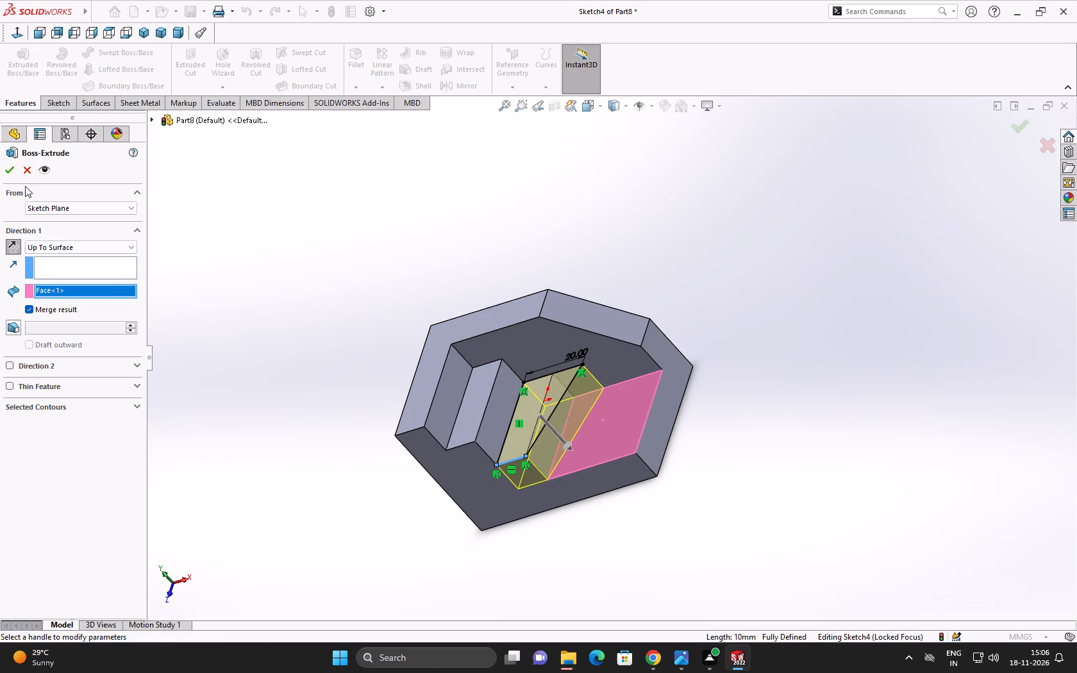
left_click(14, 173)
left_click(327, 335)
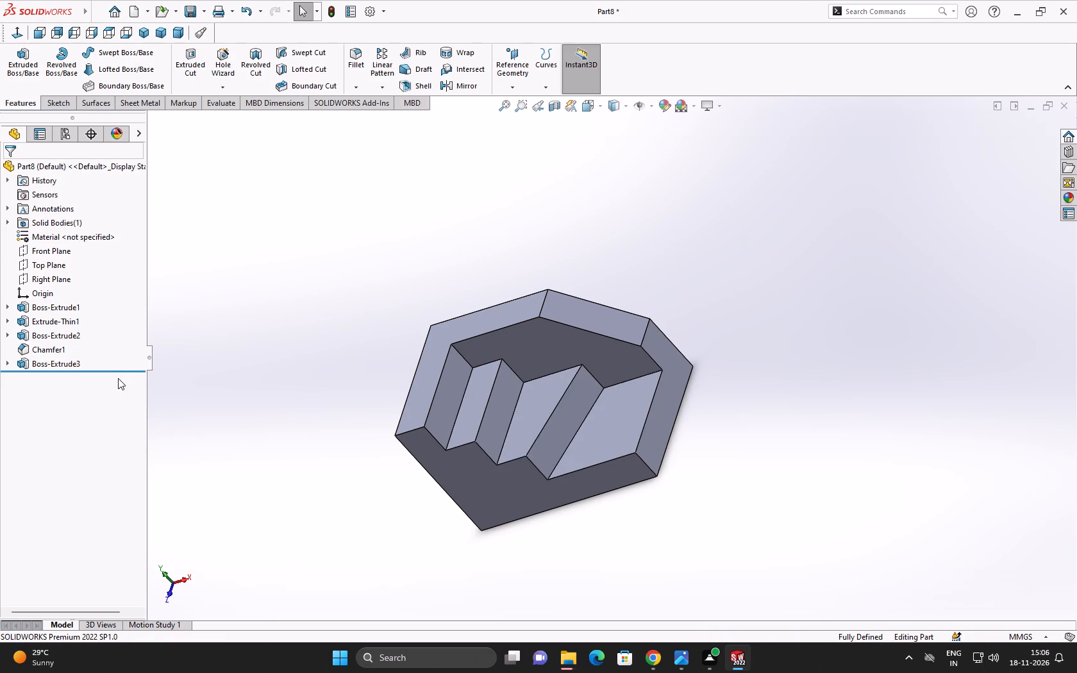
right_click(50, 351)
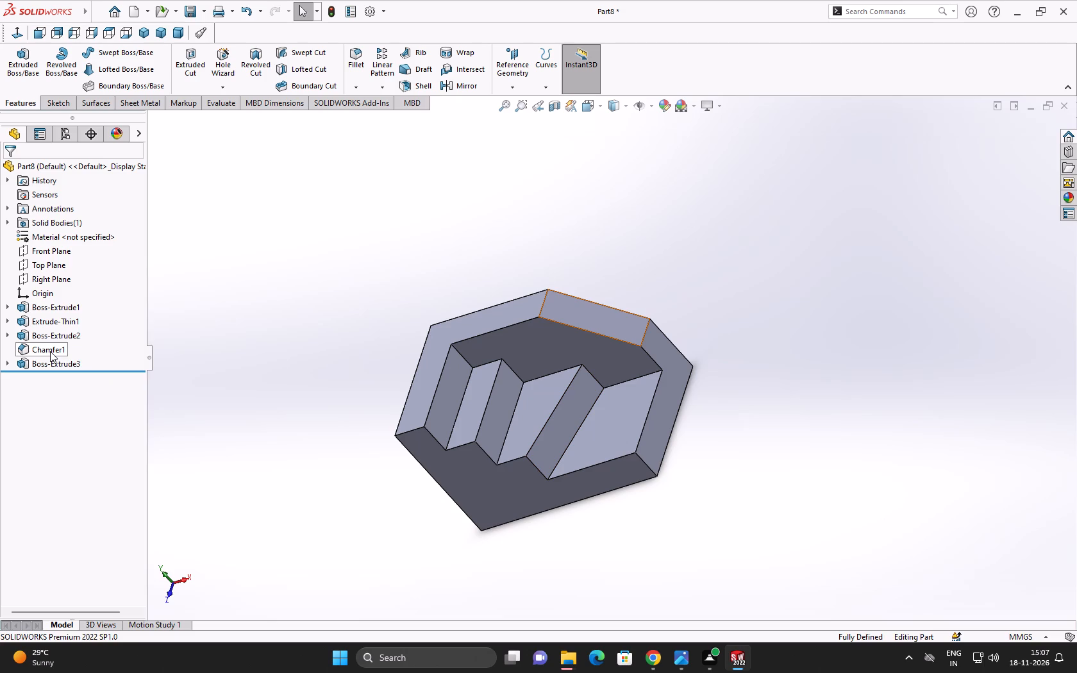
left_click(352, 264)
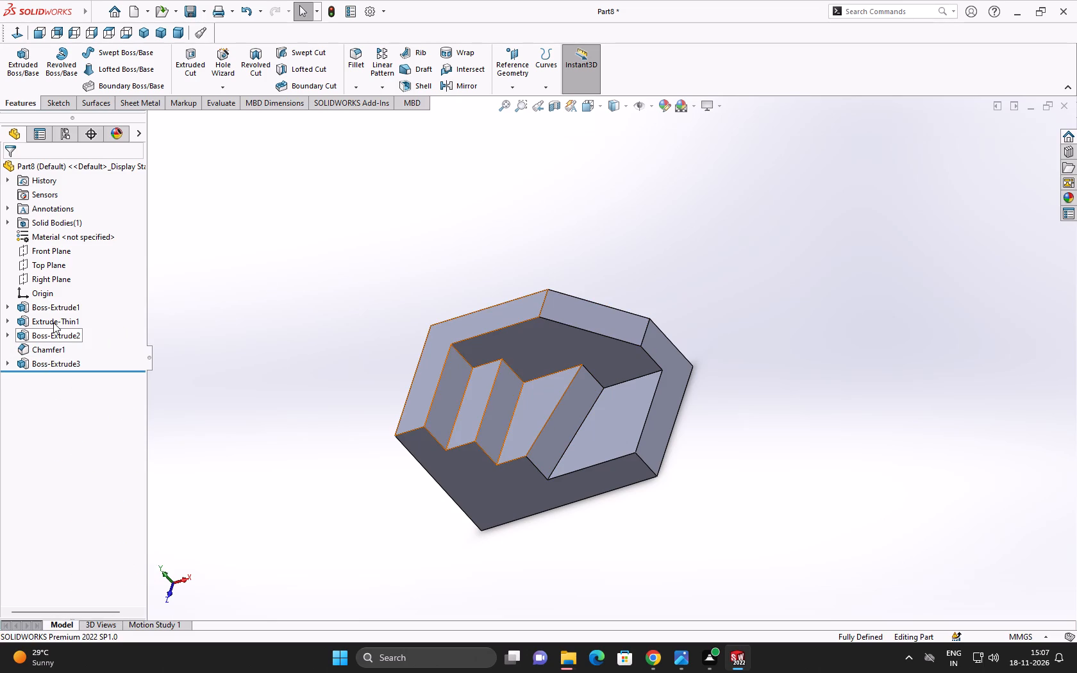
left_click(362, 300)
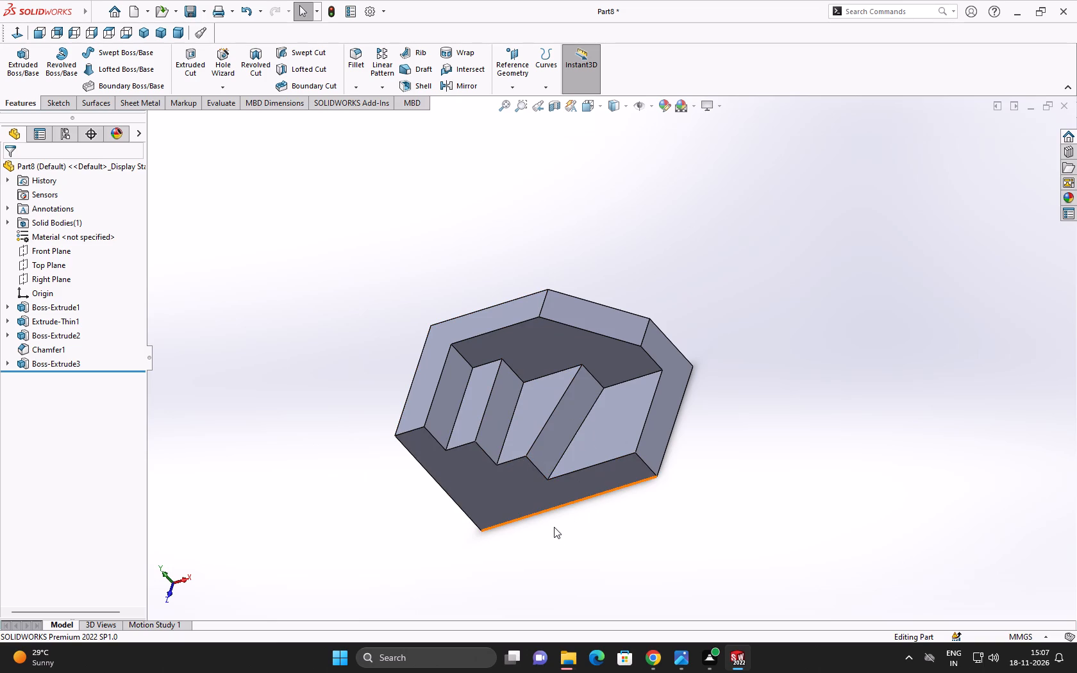
Save the part as Part8.SLDPRT in the same folder as the earlier parts.
left_click(146, 33)
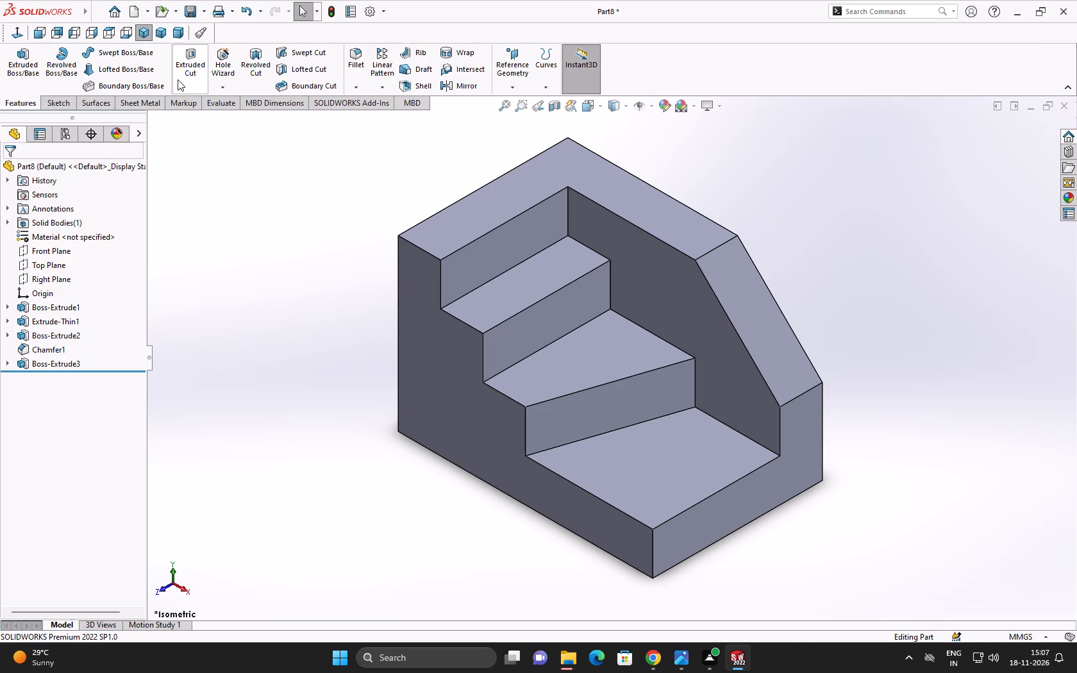
key("ctrl+s")
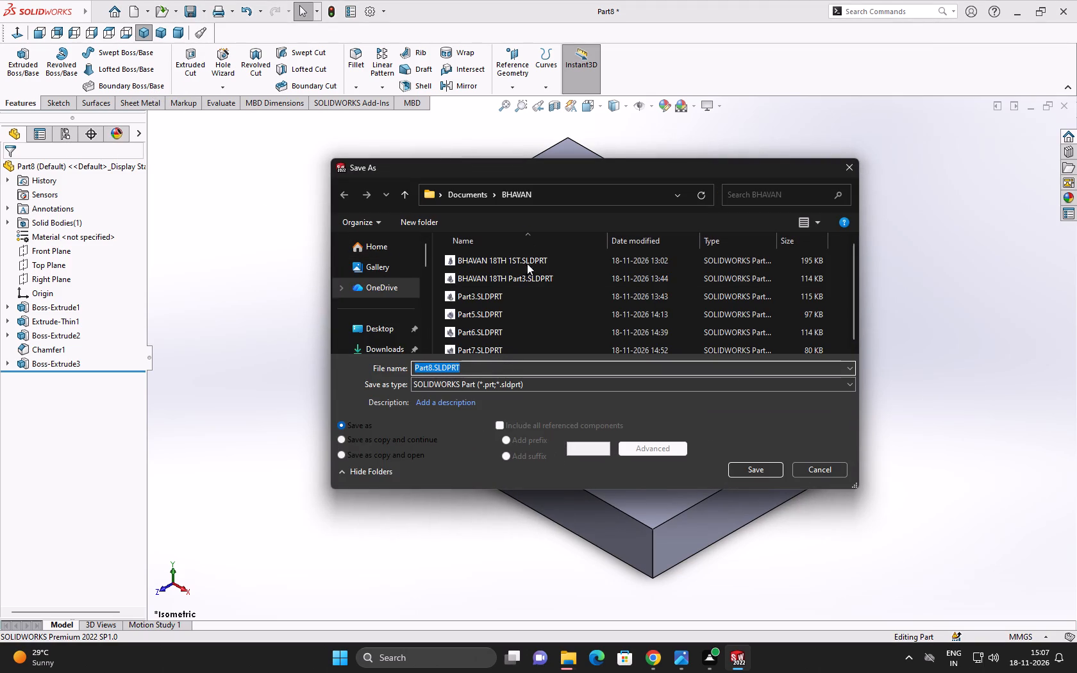
scroll(547, 334, "down", 13)
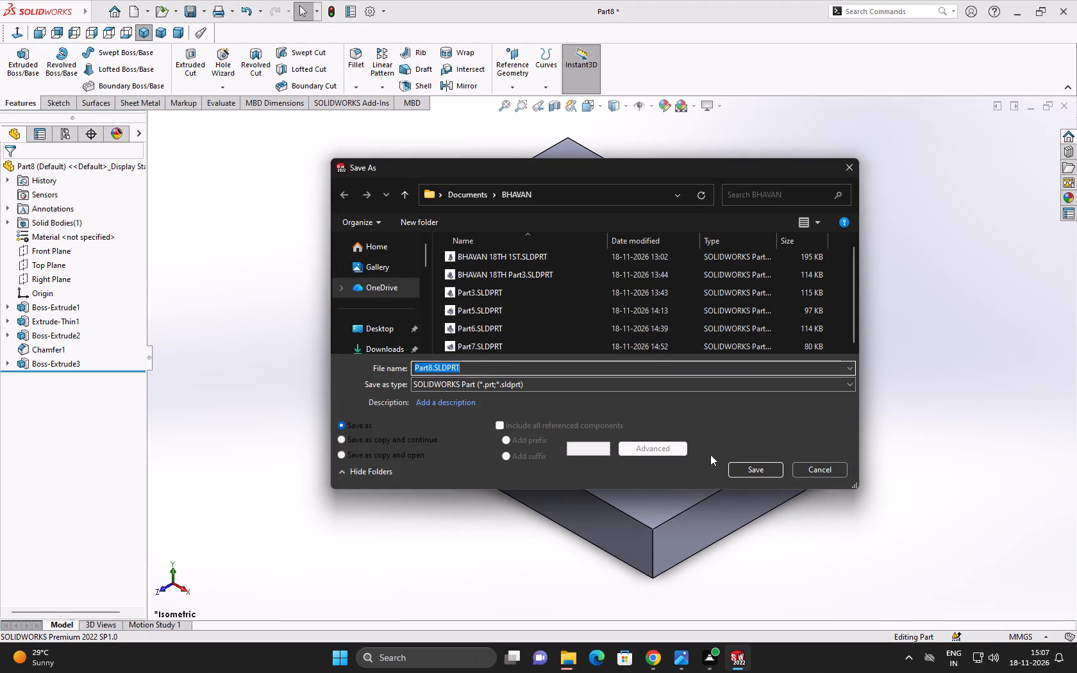
left_click(737, 470)
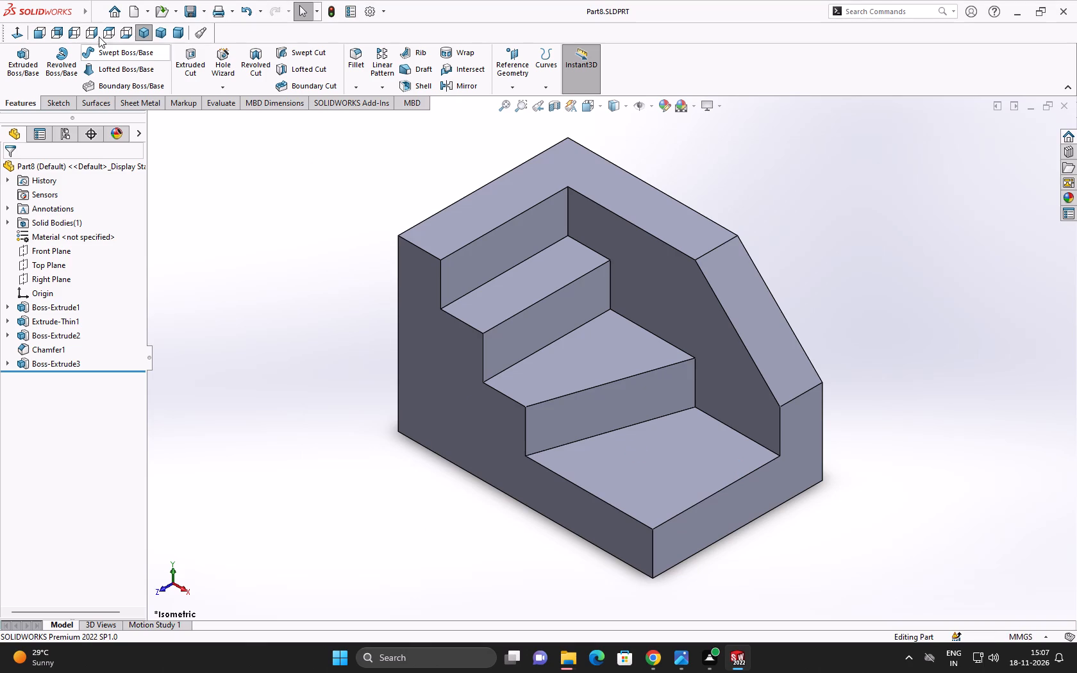
Preview the print of the isometric screen image and print it with Microsoft Print to PDF as PART 8.
left_click(231, 18)
left_click(246, 26)
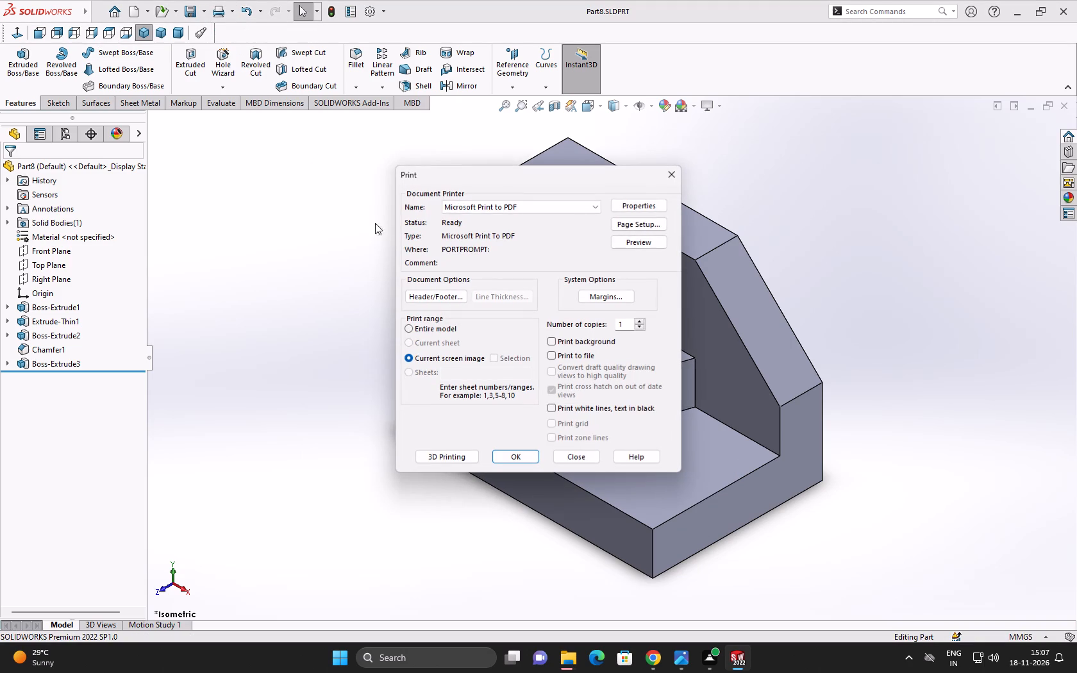
left_click(646, 241)
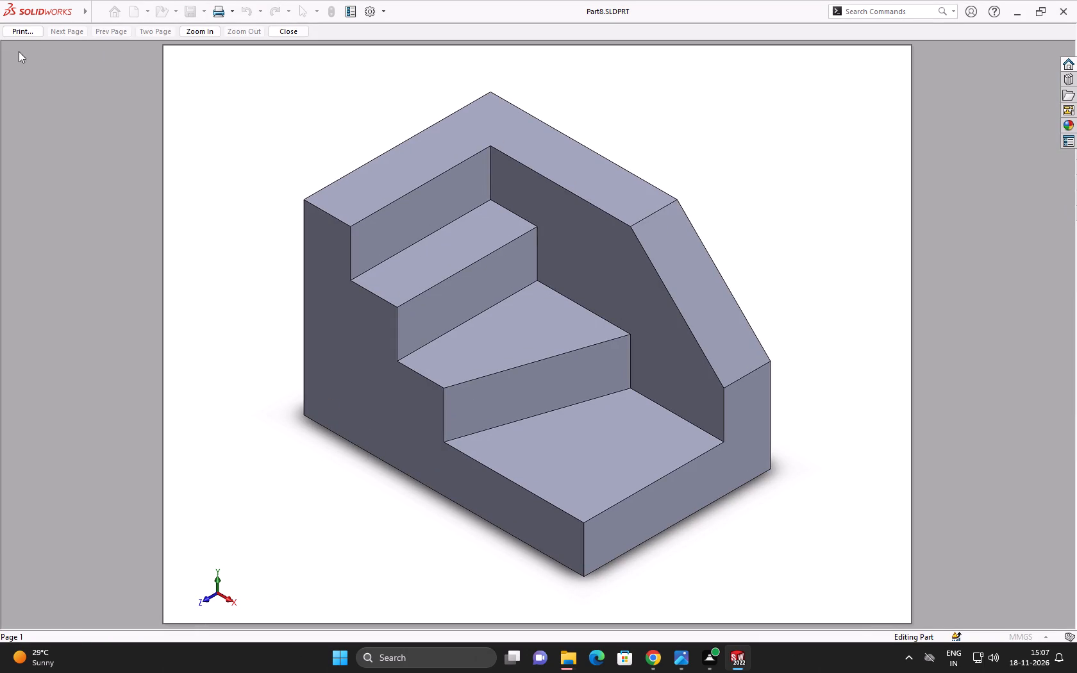
left_click(17, 34)
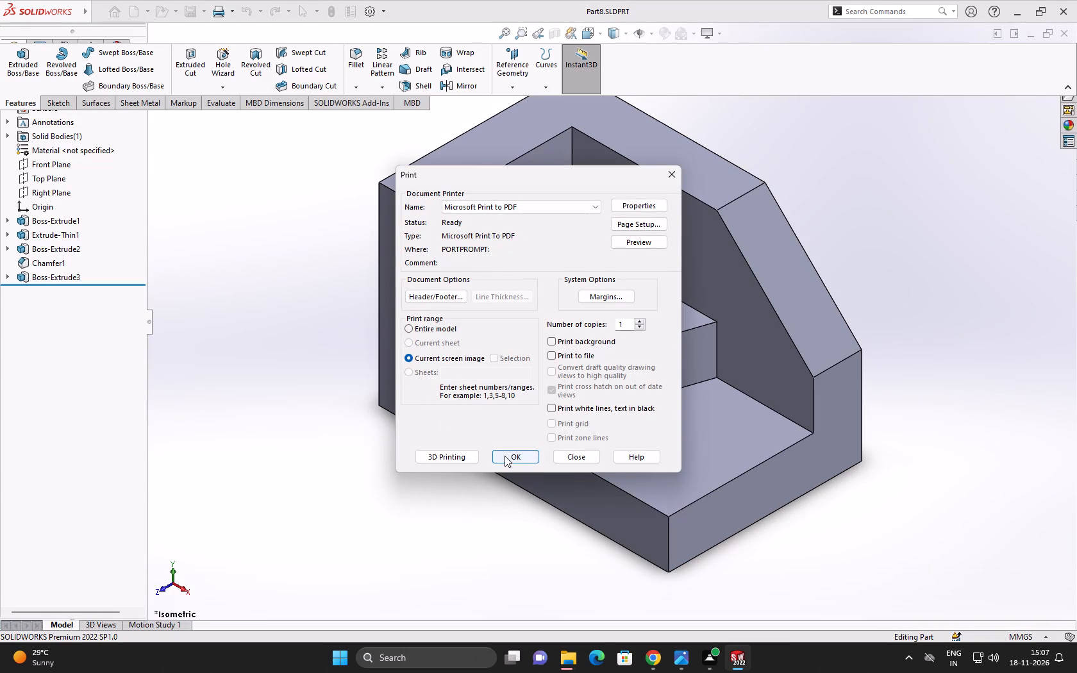
left_click(505, 456)
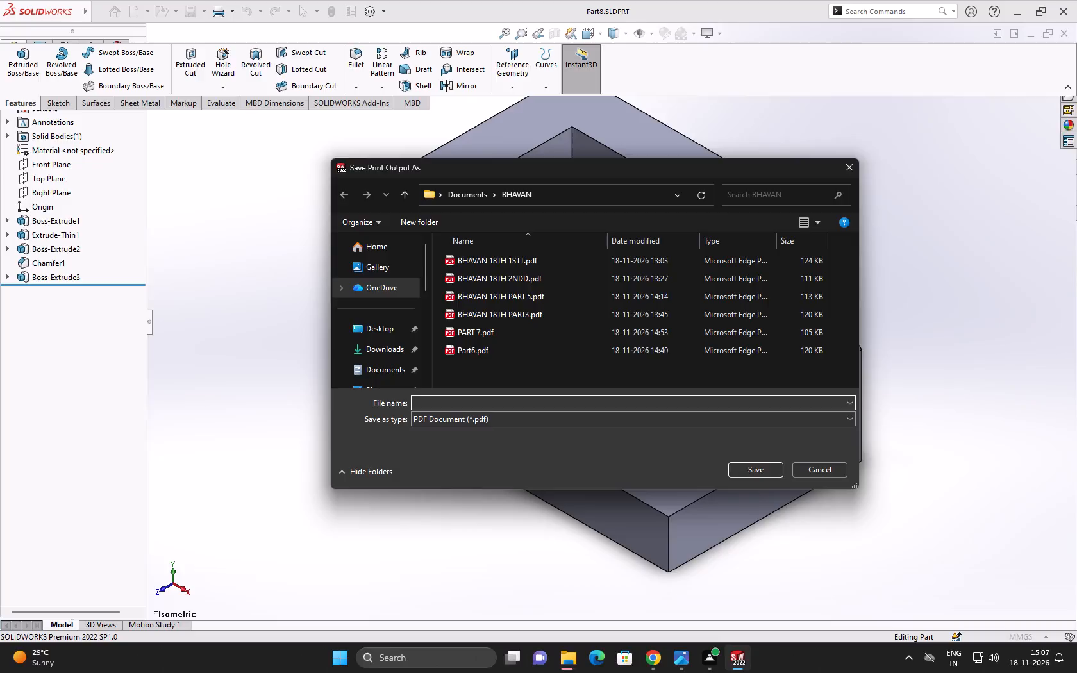
type("PART")
key("space")
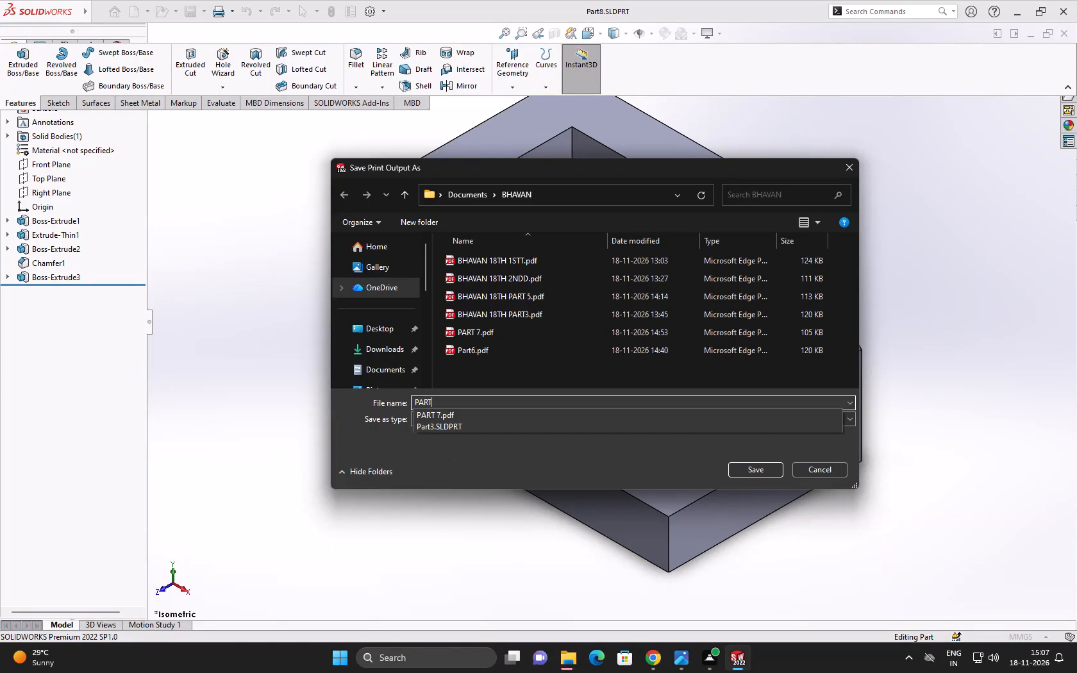
key("8")
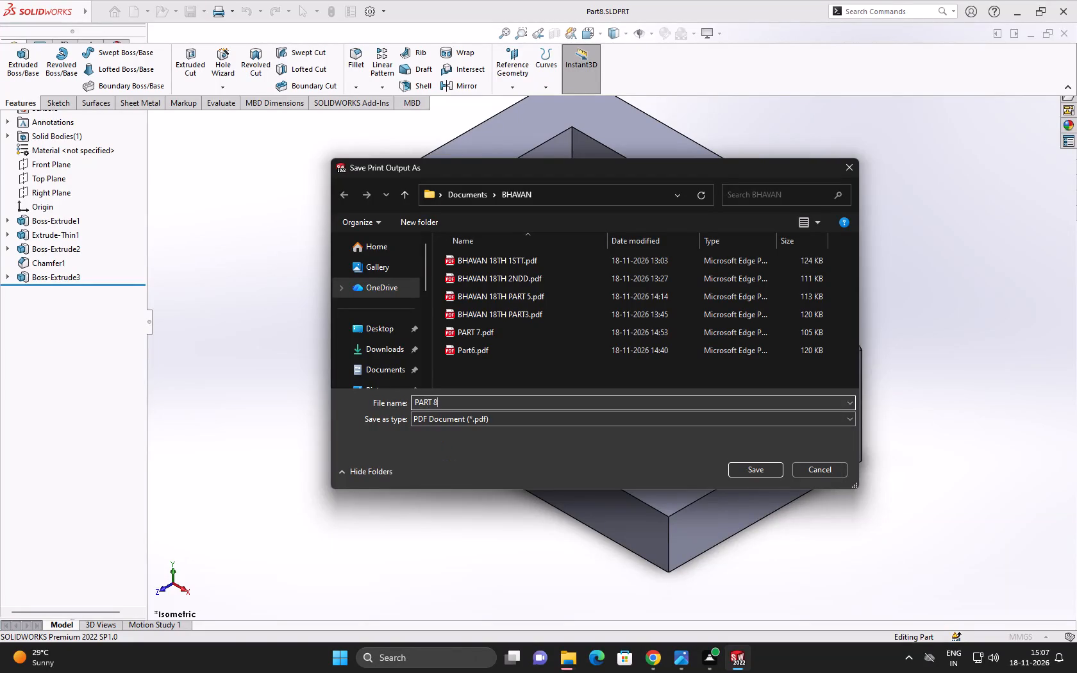
left_click(757, 467)
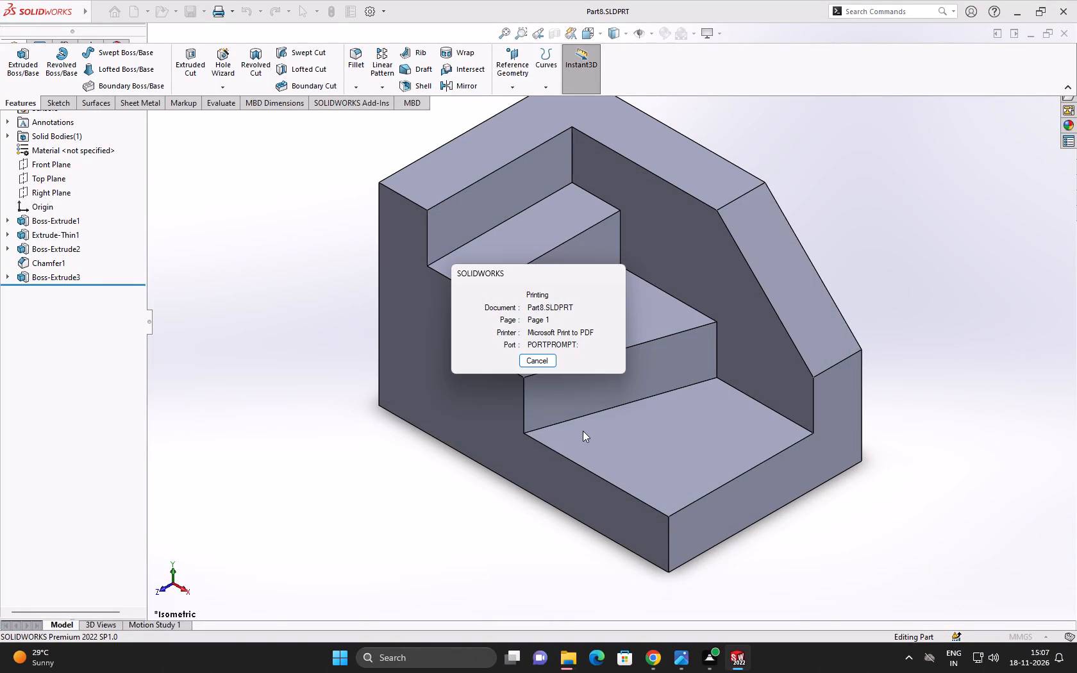